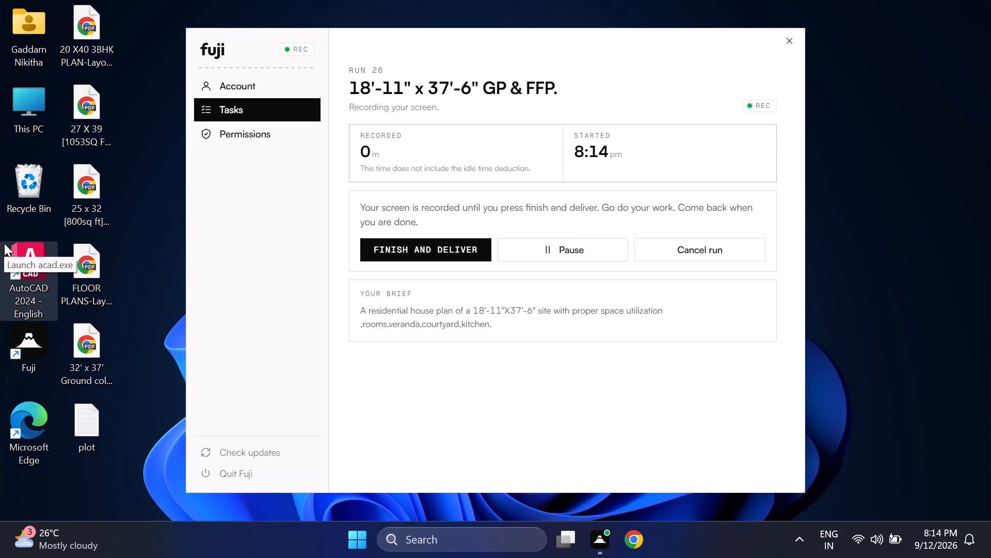
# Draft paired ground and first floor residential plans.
# Launch AutoCAD 2024 from the desktop to start work on the 18'-11" x 37'-6" house plan.
pyautogui.doubleClick(37, 271)
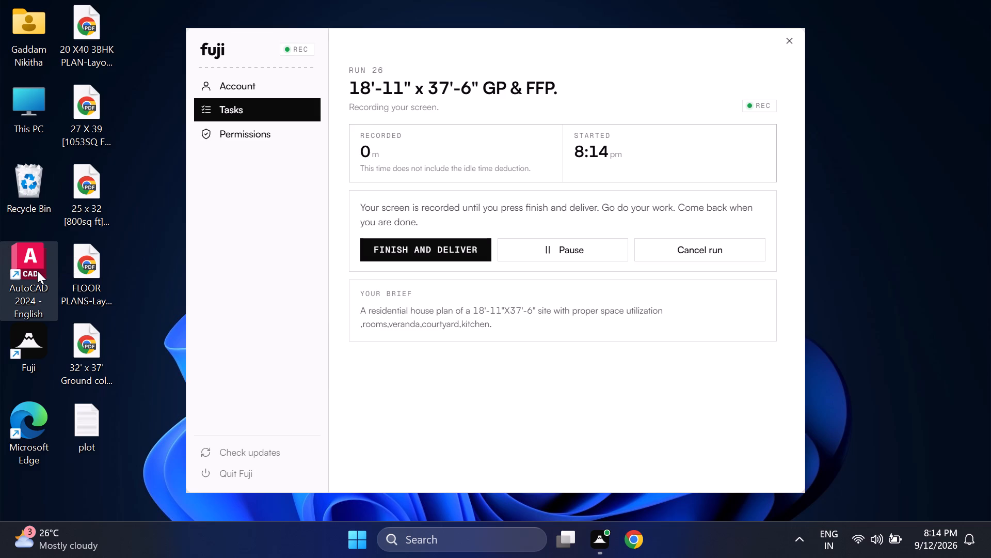
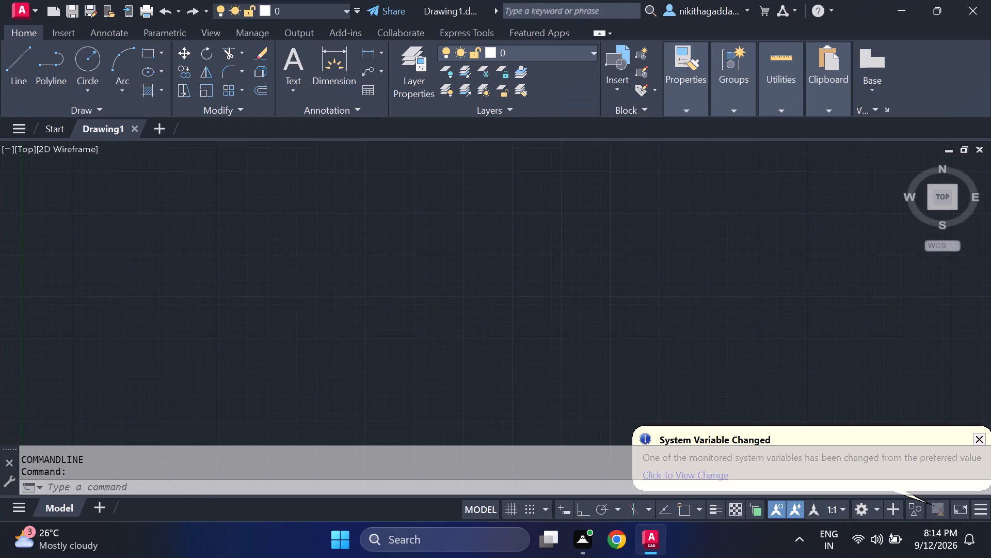
# Dismiss the Autodesk Assistant and System Variable Changed notifications to clear the drawing area.
pyautogui.scroll(-2, 391, 321)
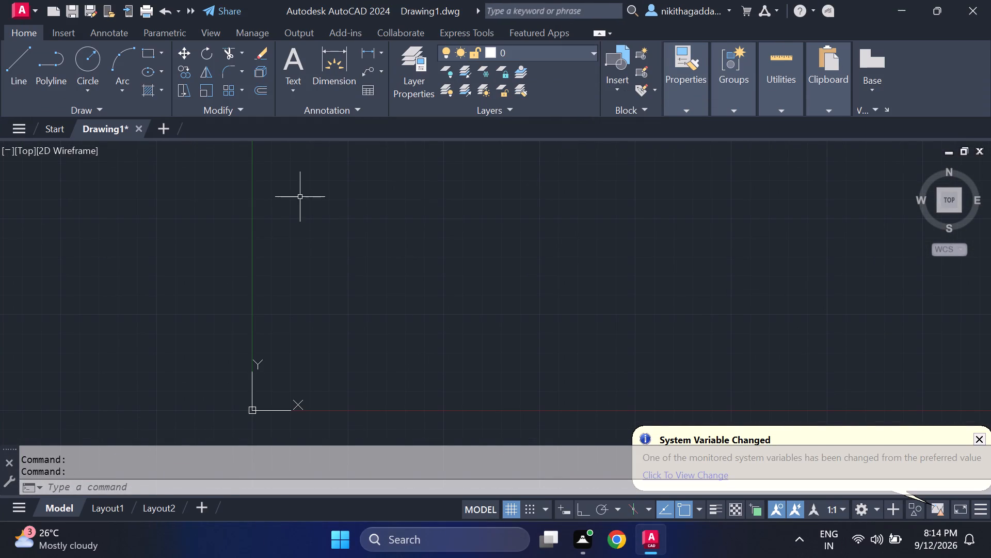
pyautogui.moveTo(298, 212); pyautogui.dragTo(299, 204)
pyautogui.click(526, 241)
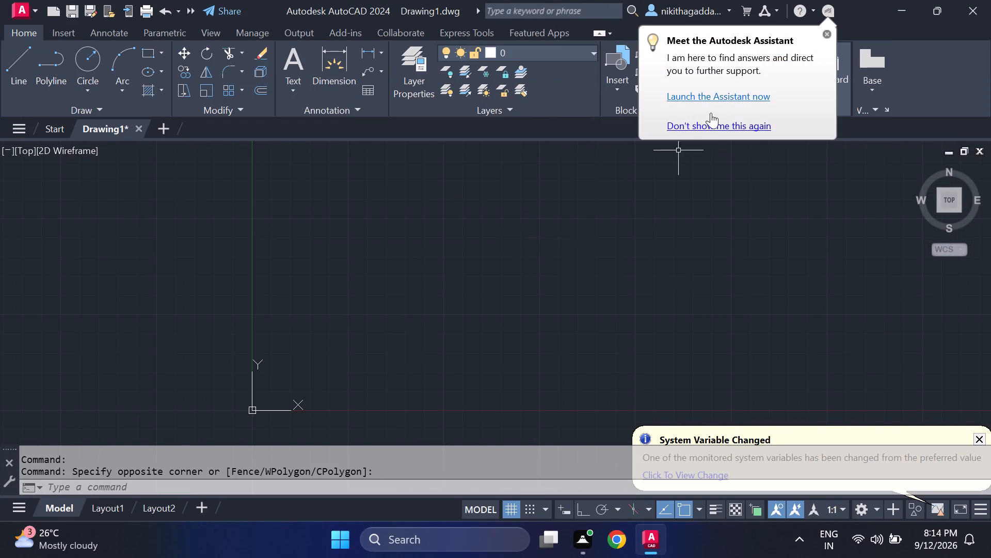
pyautogui.moveTo(827, 33); pyautogui.dragTo(834, 43)
pyautogui.click(828, 32)
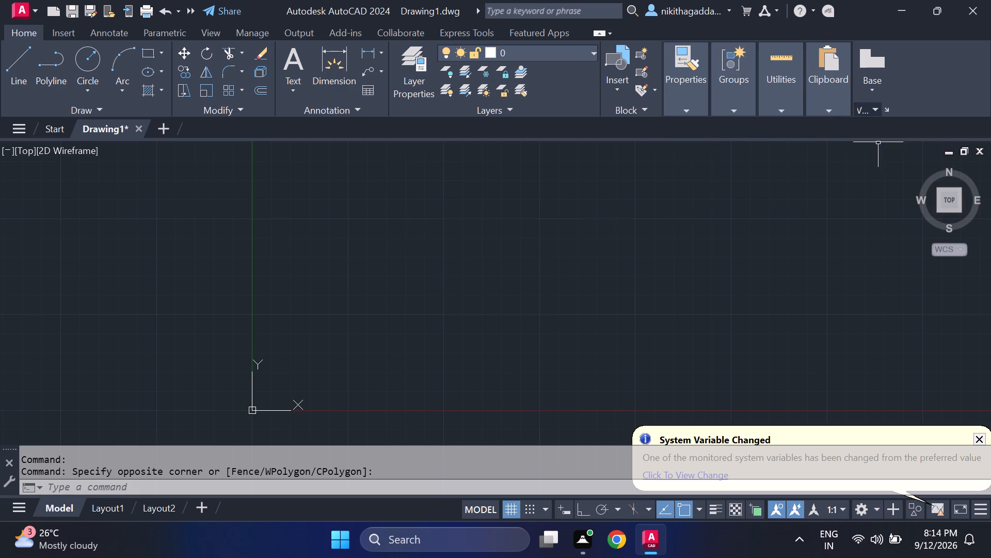
pyautogui.click(983, 433)
# Set the drawing units' length type to Engineering with a precision of 0'-0.00".
pyautogui.scroll(-4, 391, 260)
pyautogui.moveTo(414, 239); pyautogui.dragTo(61, 422, button='middle')
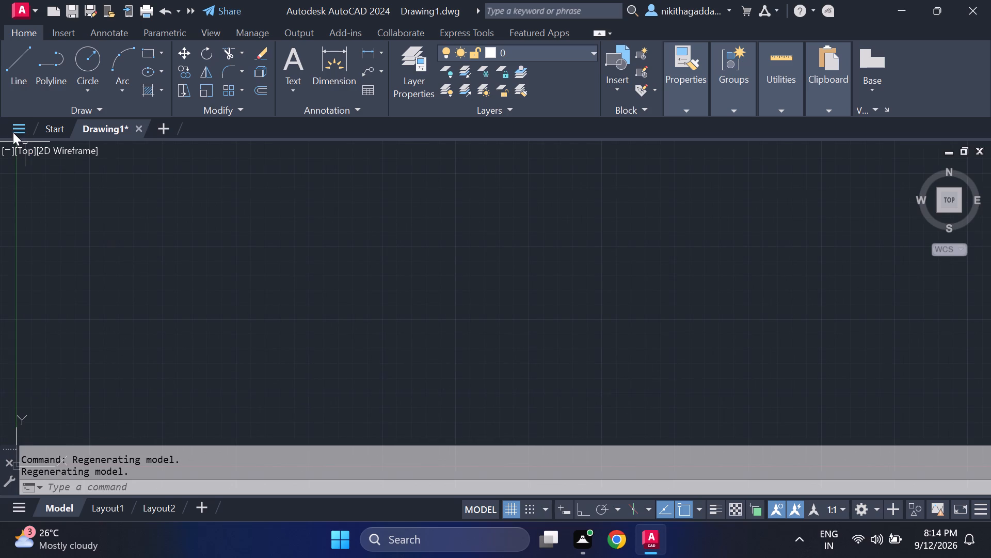
pyautogui.write('units')
pyautogui.press('Return')
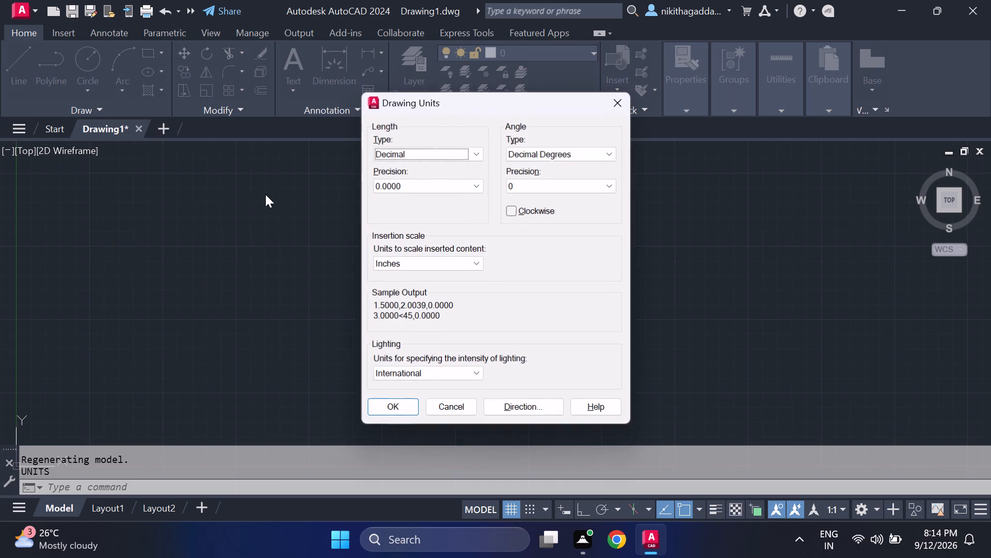
pyautogui.click(474, 149)
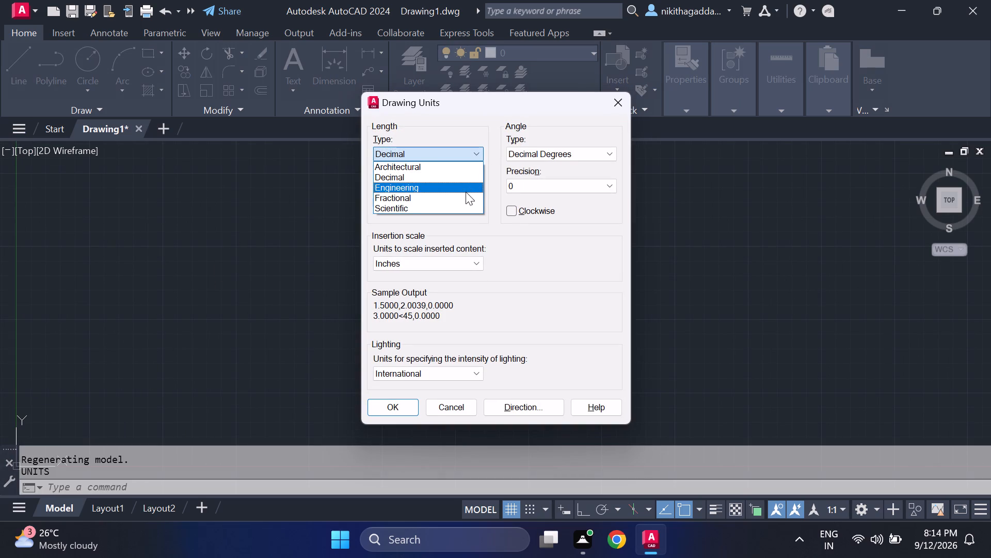
pyautogui.click(465, 191)
pyautogui.click(459, 178)
pyautogui.click(476, 189)
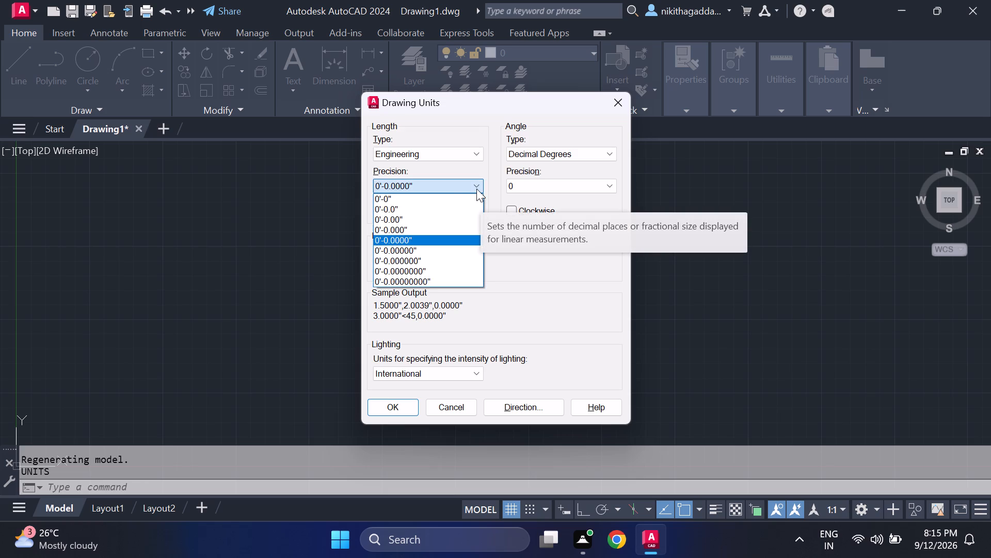
pyautogui.click(408, 216)
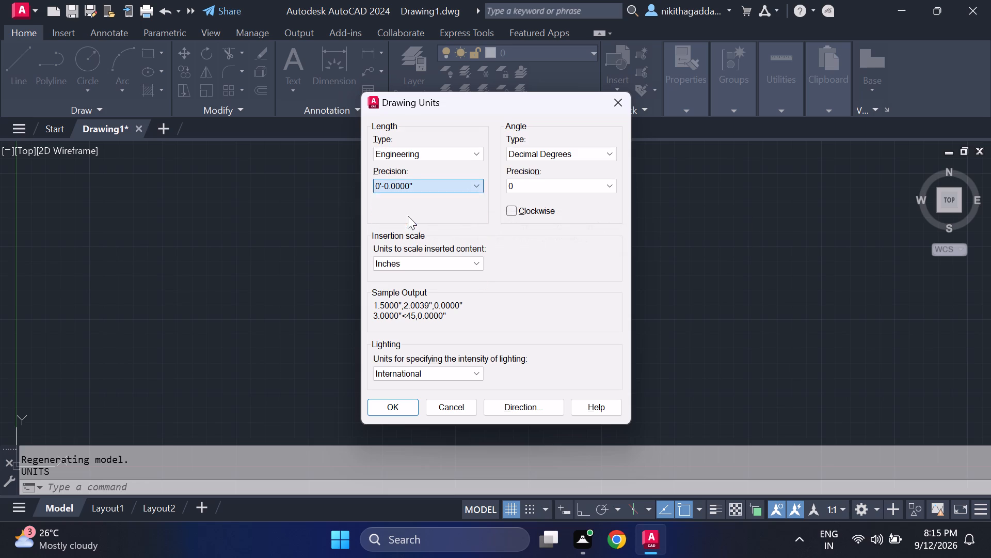
pyautogui.click(391, 403)
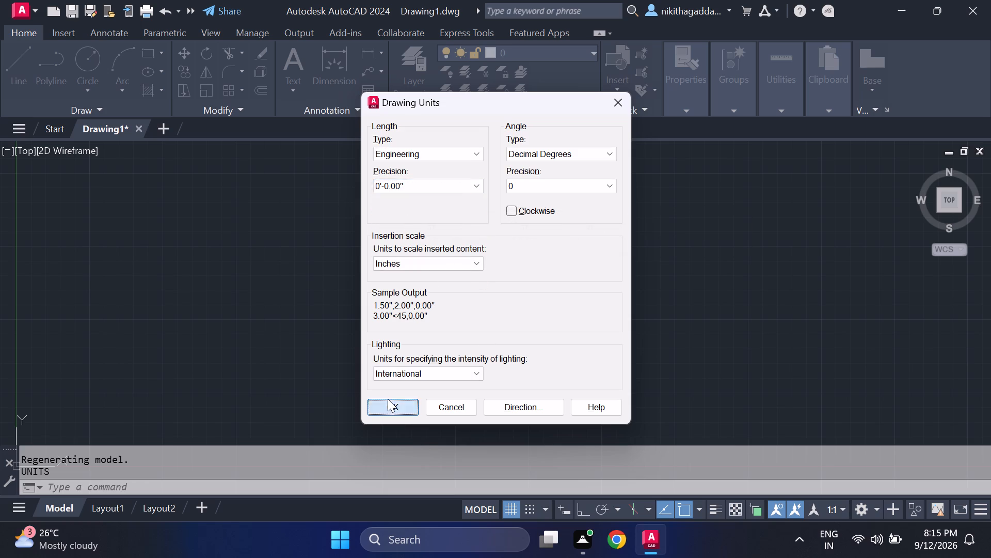
# Modify the Standard dimension style to use a text height of 7.
pyautogui.press('d')
pyautogui.press('Return')
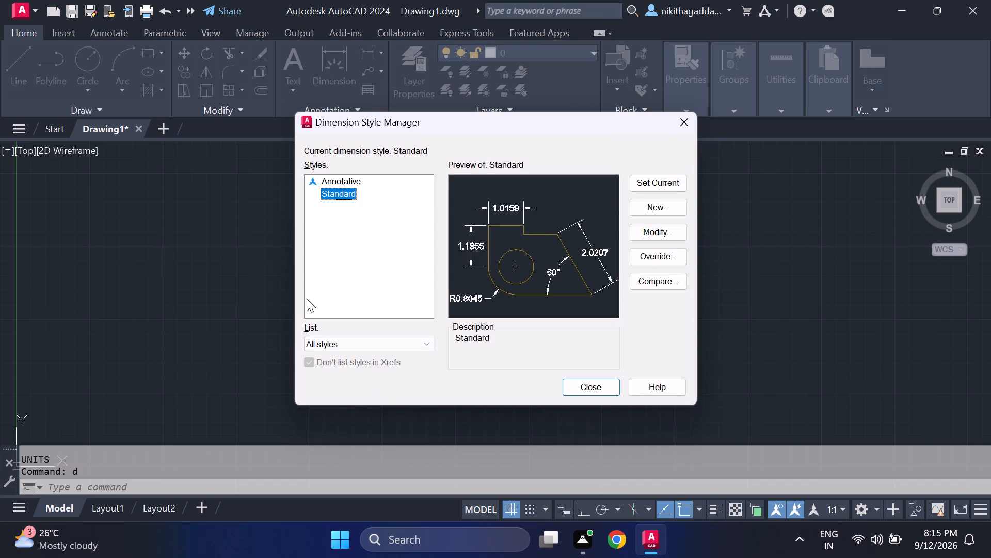
pyautogui.click(642, 237)
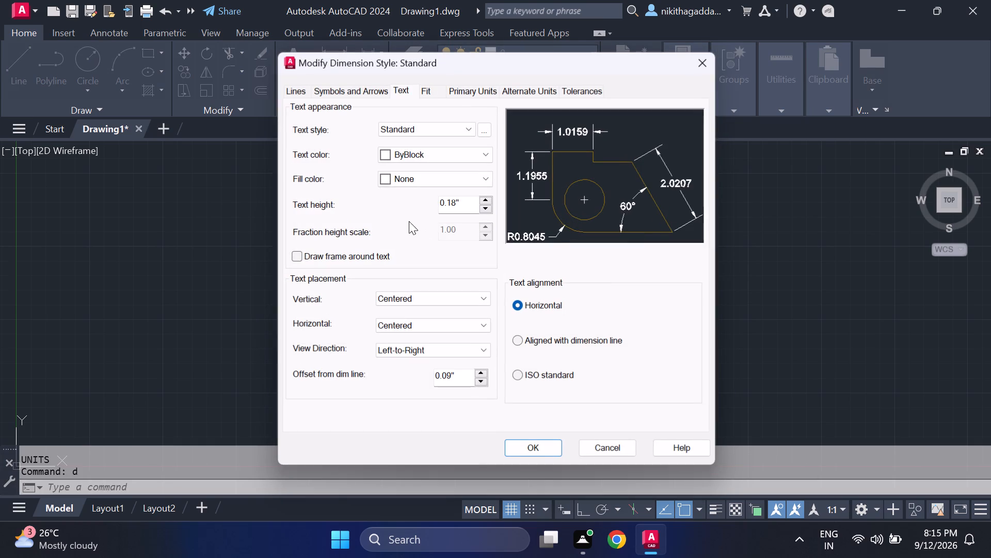
pyautogui.click(398, 91)
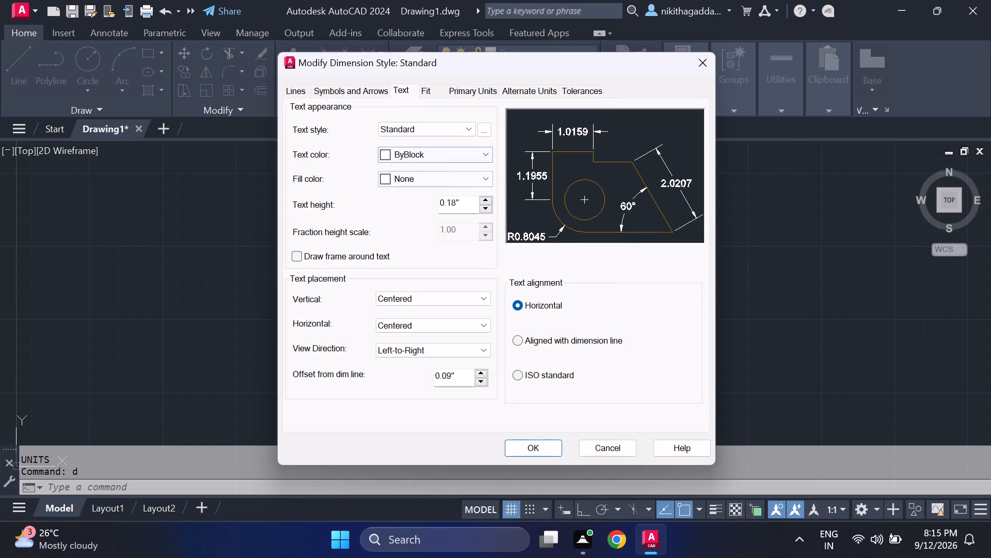
pyautogui.click(472, 210)
pyautogui.press('BackSpace')
pyautogui.press('BackSpace')
pyautogui.press('BackSpace')
pyautogui.press('BackSpace')
pyautogui.press('BackSpace')
pyautogui.press('BackSpace')
pyautogui.press('BackSpace')
pyautogui.press('BackSpace')
pyautogui.press('BackSpace')
pyautogui.press('BackSpace')
pyautogui.press('BackSpace')
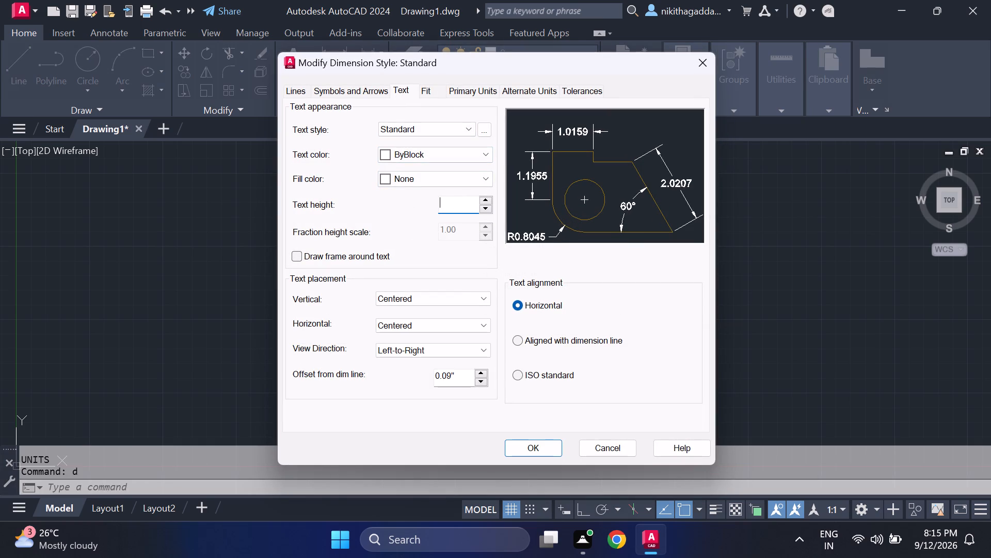
pyautogui.press('7')
pyautogui.press('Return')
# Set the Standard style's primary units to Engineering with 0'-0.00" precision and make the style current.
pyautogui.click(466, 89)
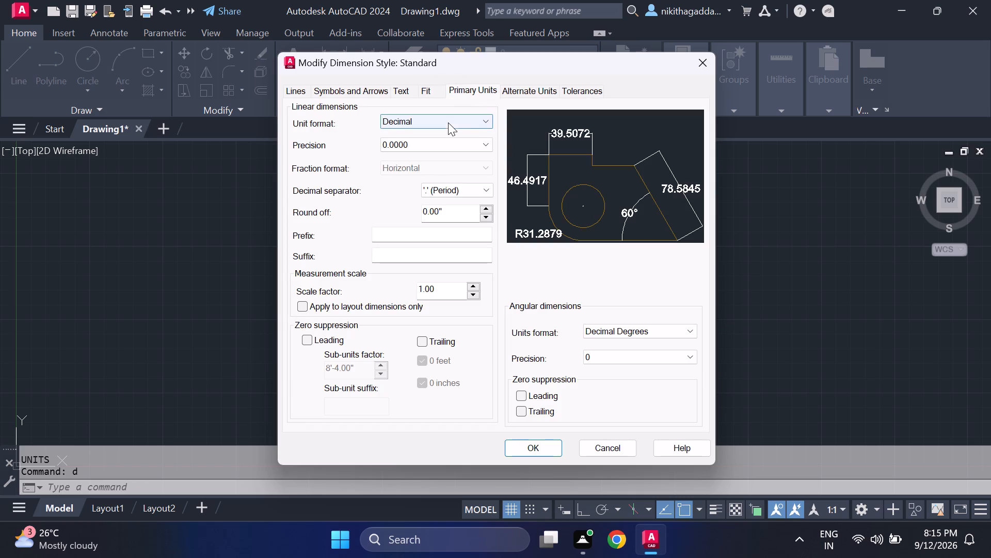
pyautogui.click(448, 122)
pyautogui.click(429, 154)
pyautogui.click(421, 145)
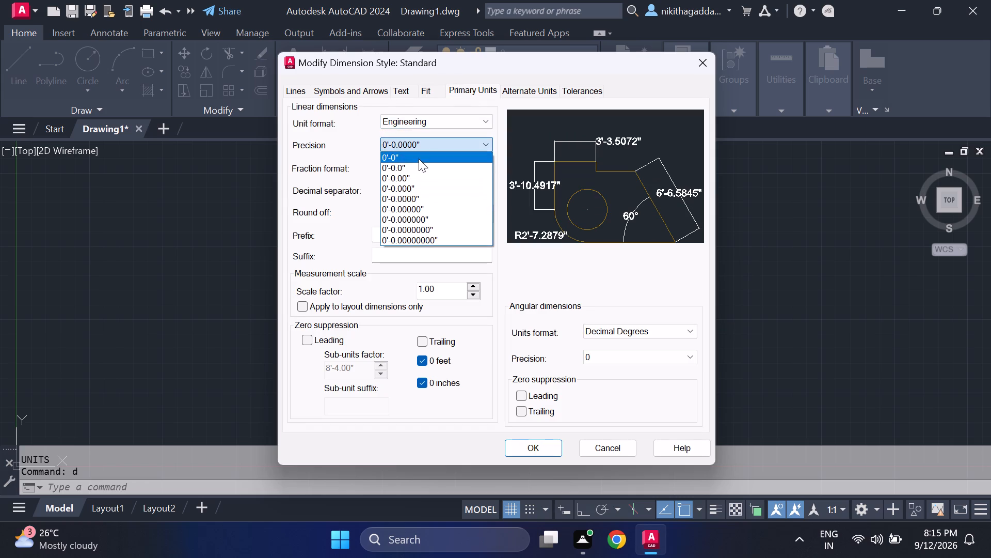
pyautogui.click(407, 174)
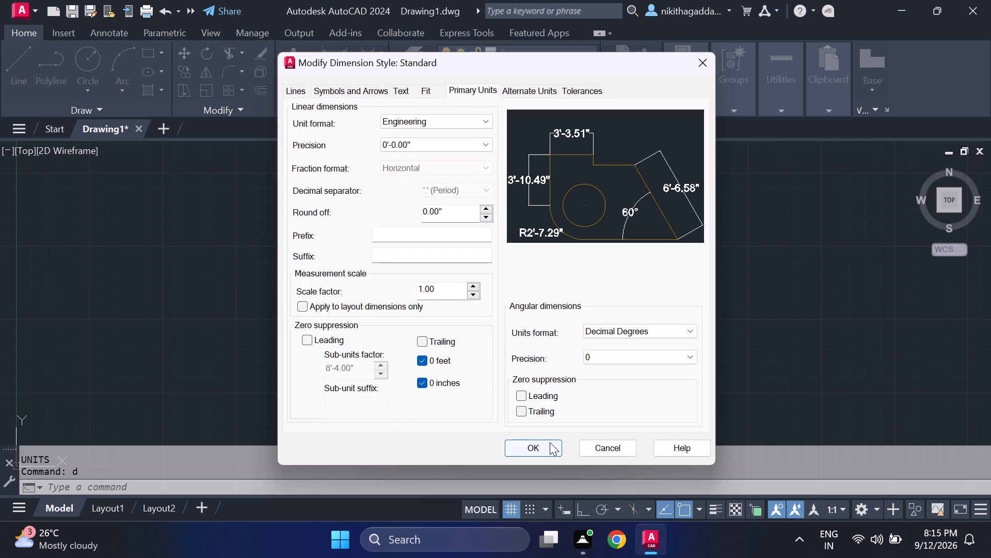
pyautogui.click(548, 445)
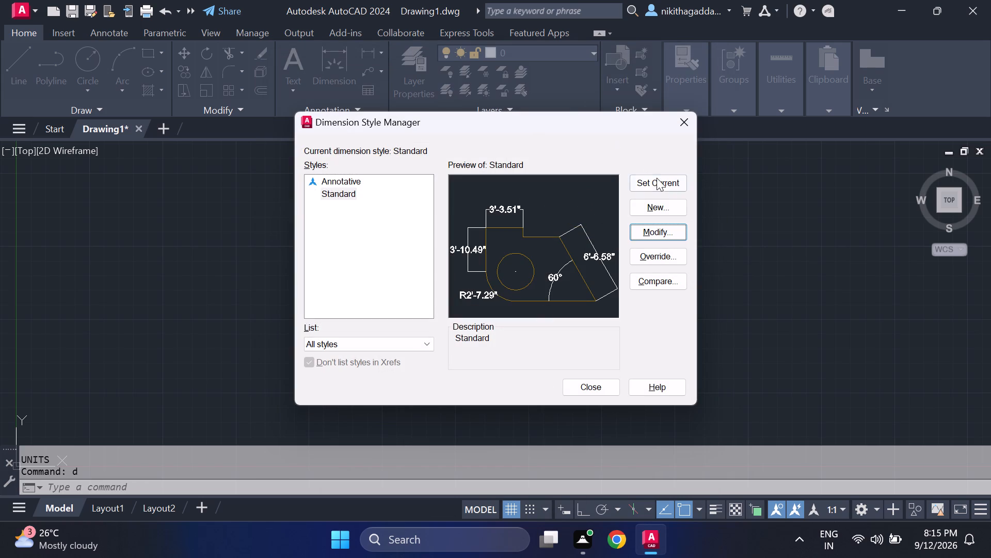
pyautogui.click(658, 180)
pyautogui.click(590, 386)
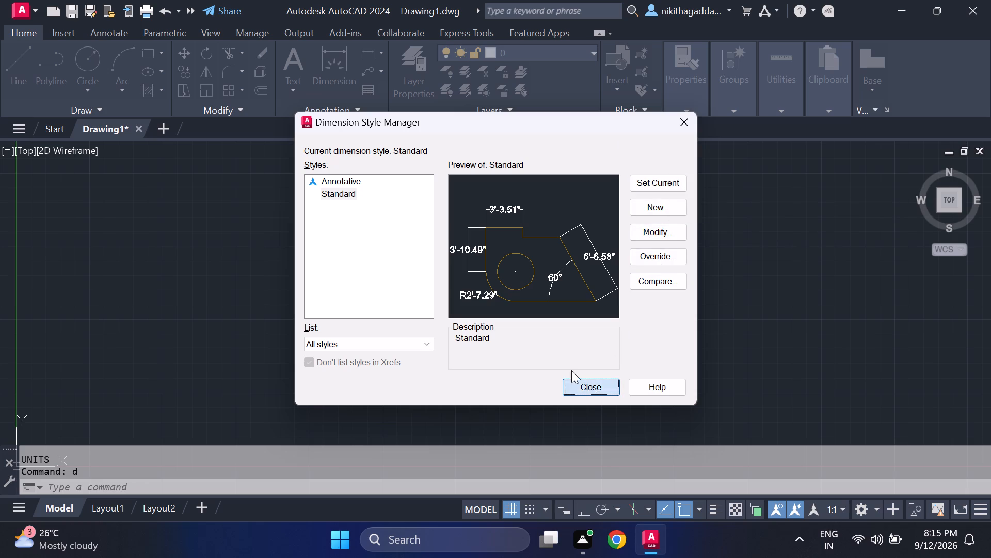
# Create two new layers named wals and text.
pyautogui.scroll(-5, 301, 221)
pyautogui.moveTo(309, 212); pyautogui.dragTo(208, 330, button='middle')
pyautogui.moveTo(203, 338); pyautogui.dragTo(128, 411, button='middle')
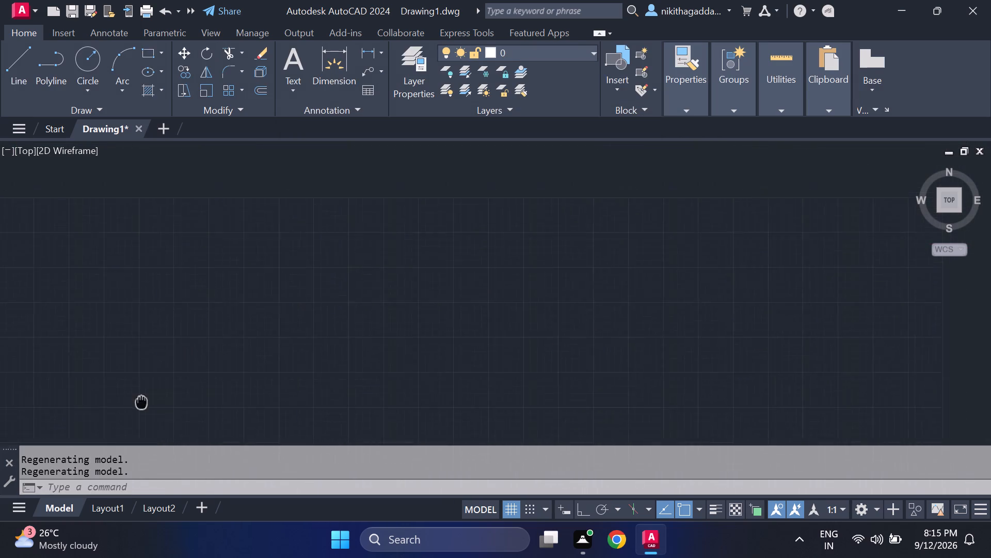
pyautogui.moveTo(128, 411); pyautogui.dragTo(36, 443, button='middle')
pyautogui.scroll(-2, 202, 329)
pyautogui.moveTo(201, 322); pyautogui.dragTo(169, 362, button='middle')
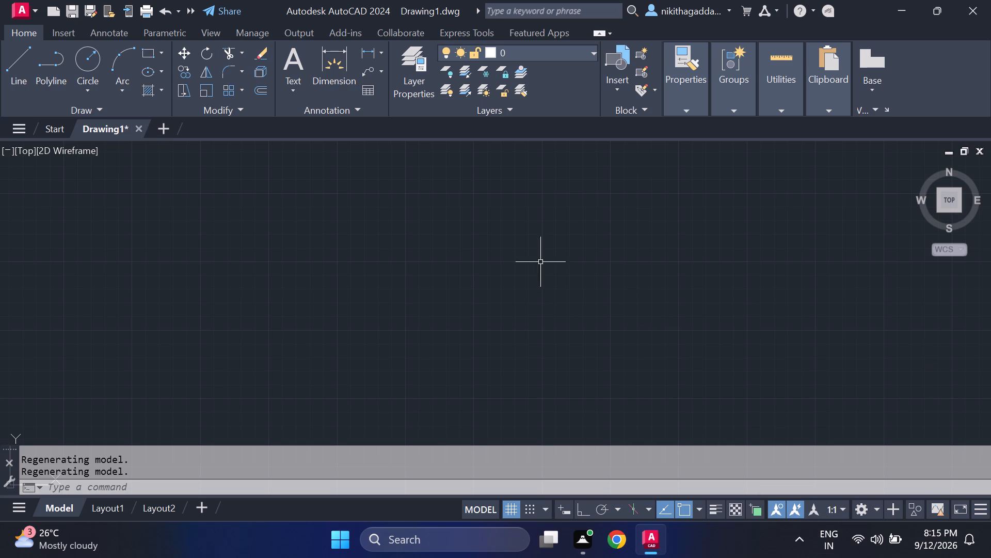
pyautogui.click(408, 80)
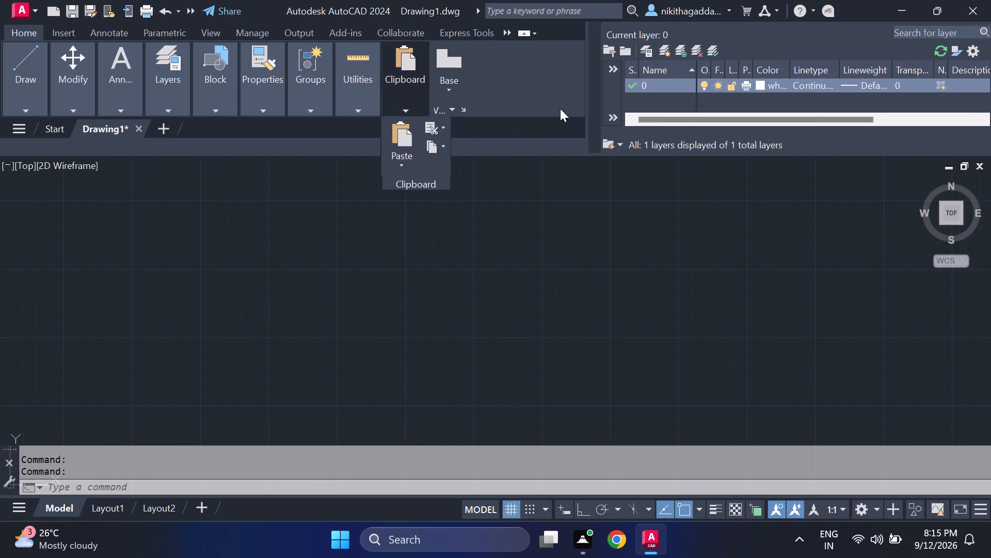
pyautogui.click(667, 48)
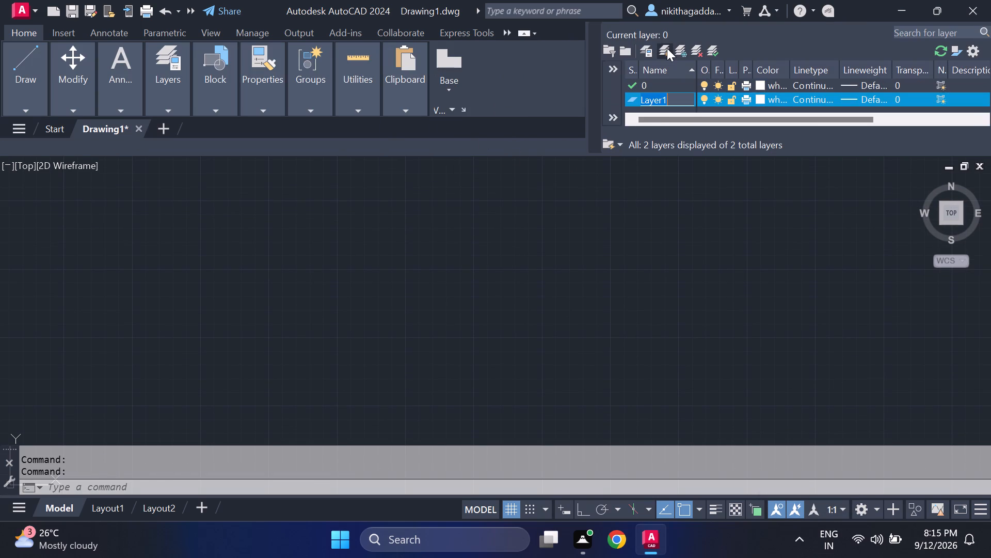
pyautogui.press('BackSpace')
pyautogui.write('wals')
pyautogui.press('Return')
pyautogui.click(667, 49)
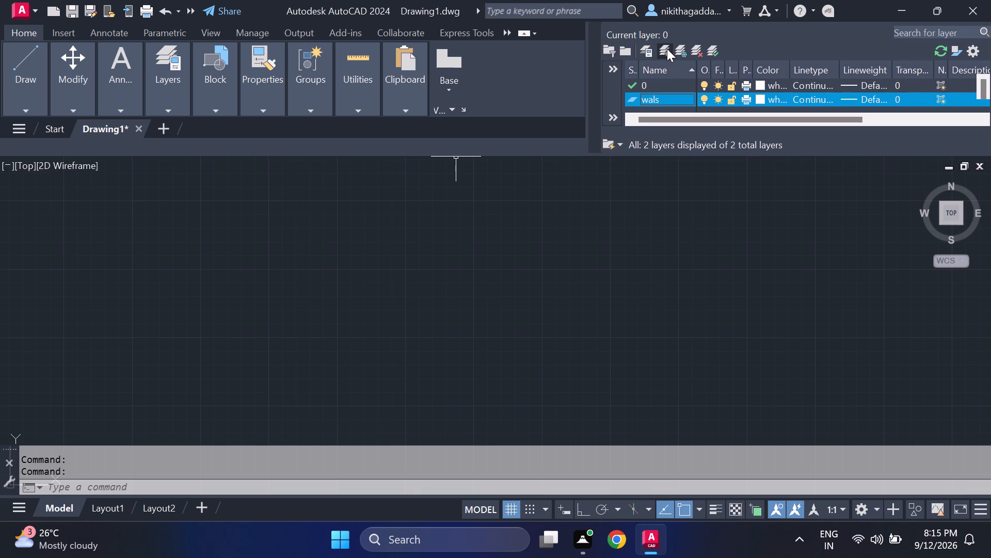
pyautogui.press('BackSpace')
pyautogui.write('text')
pyautogui.press('Return')
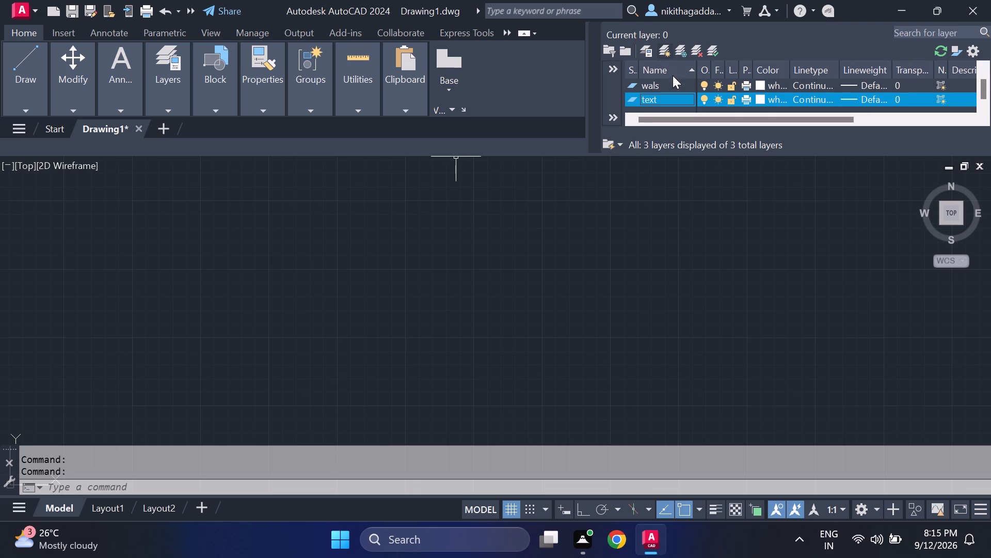
# Make the wals layer current and give it the grey index color 253.
pyautogui.click(673, 81)
pyautogui.click(716, 50)
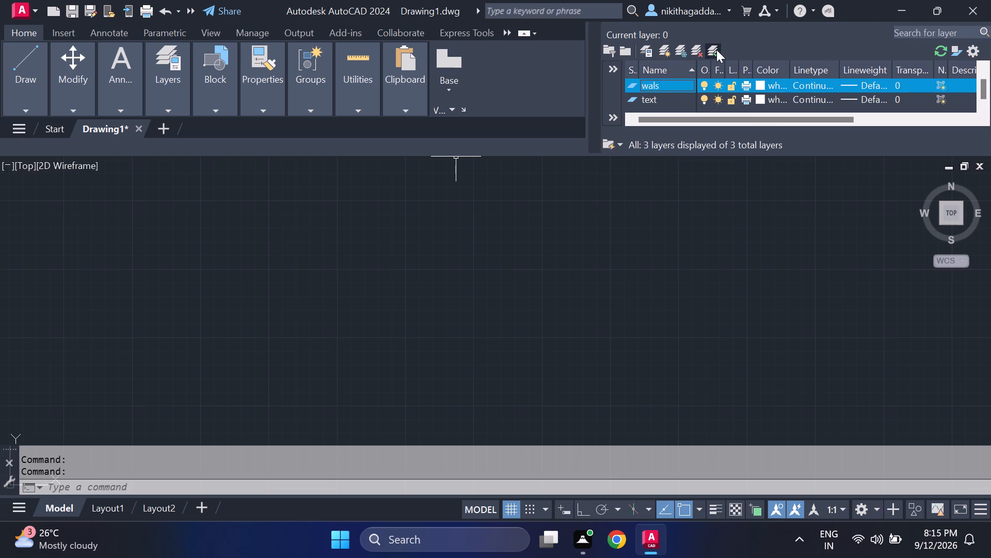
pyautogui.click(763, 85)
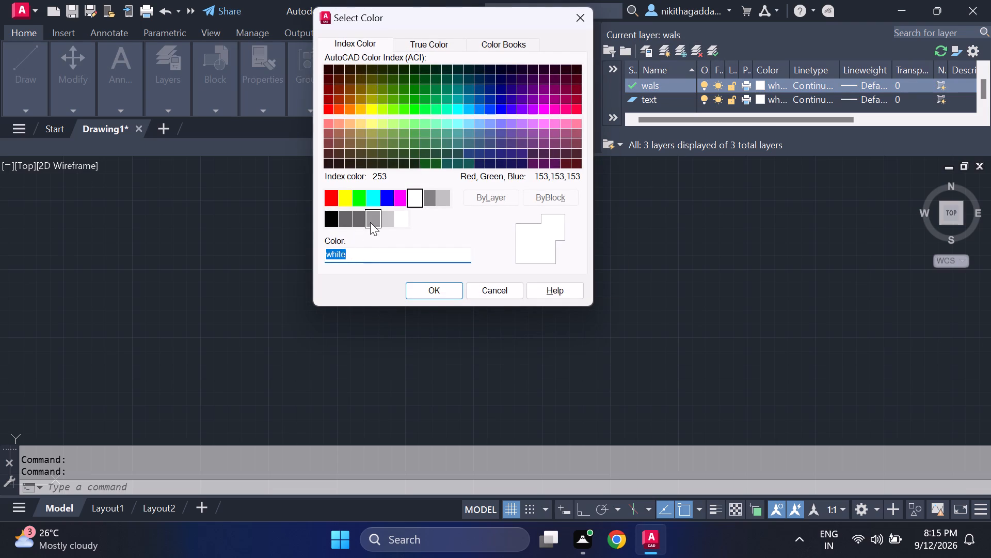
pyautogui.click(370, 222)
pyautogui.click(414, 288)
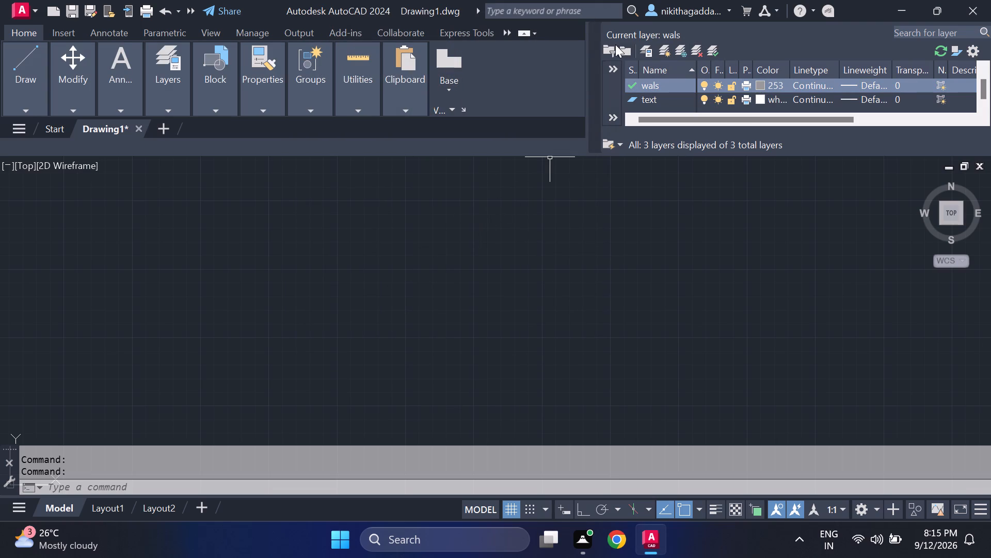
pyautogui.click(592, 24)
pyautogui.click(594, 28)
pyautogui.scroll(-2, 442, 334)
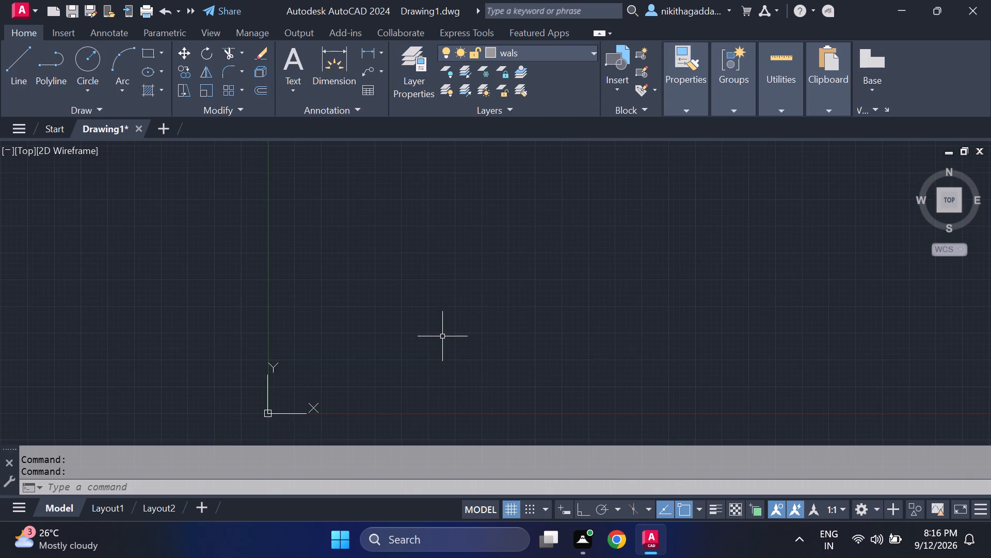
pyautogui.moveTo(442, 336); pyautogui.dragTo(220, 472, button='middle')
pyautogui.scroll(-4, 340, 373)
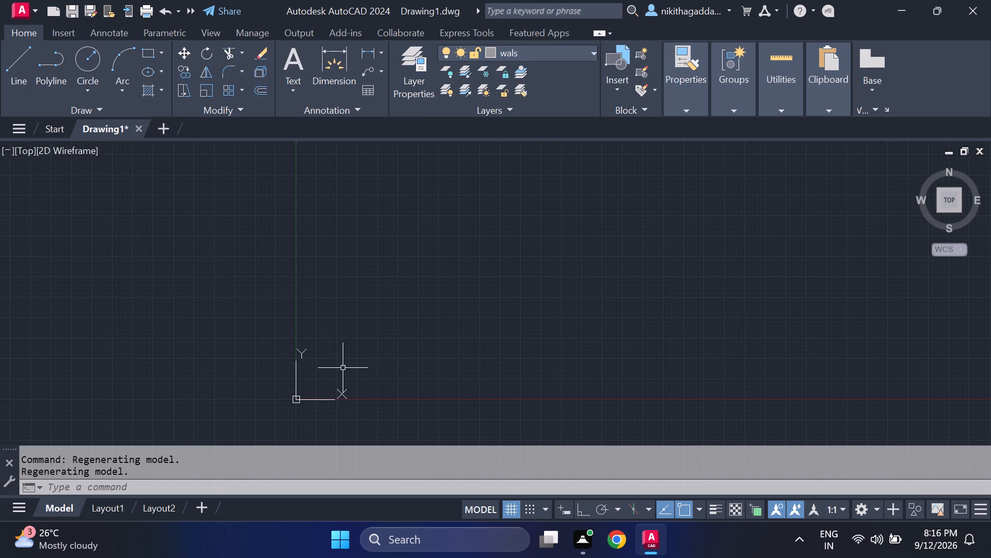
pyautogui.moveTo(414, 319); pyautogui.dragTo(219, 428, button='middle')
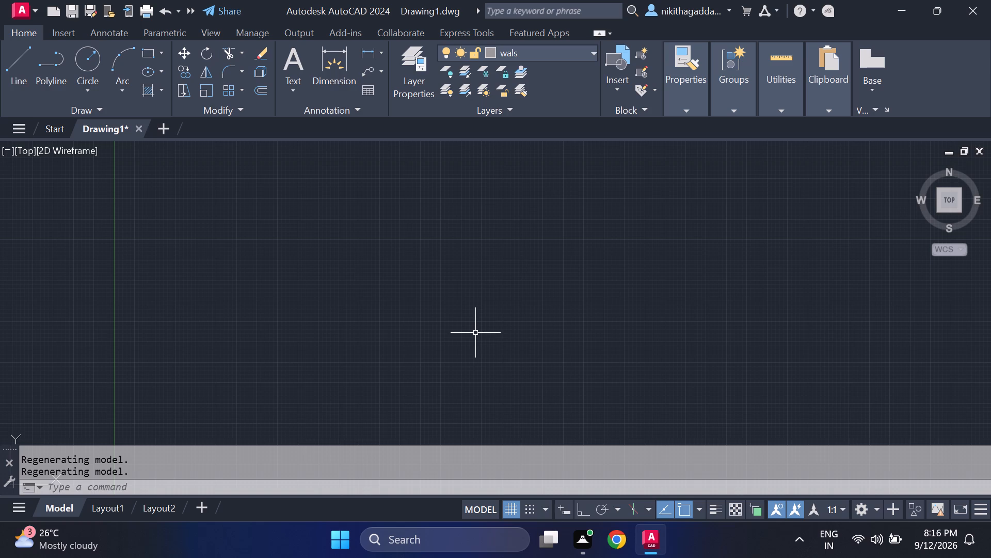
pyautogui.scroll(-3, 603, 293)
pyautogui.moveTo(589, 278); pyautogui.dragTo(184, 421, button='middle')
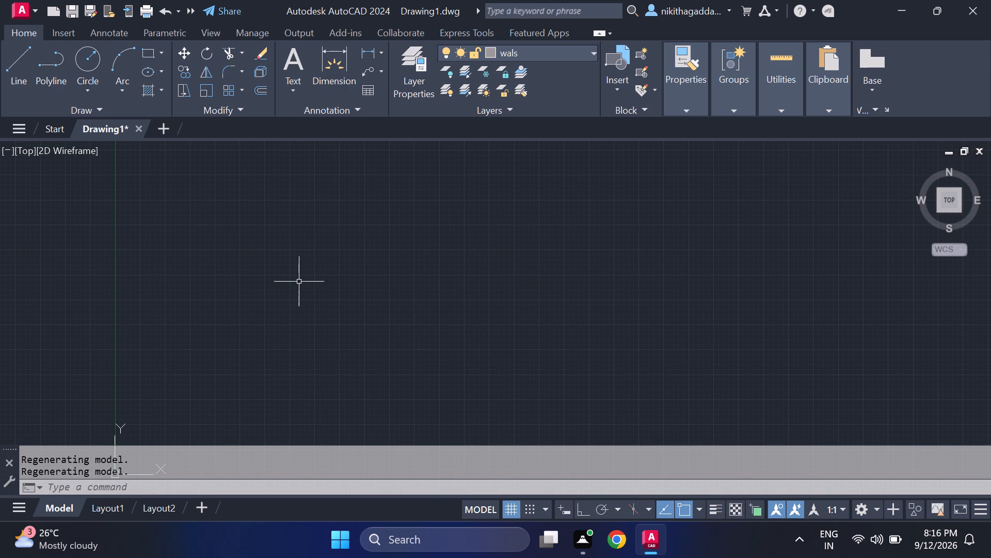
# Turn on ortho mode and draw a horizontal line of 18'11.
pyautogui.press('l')
pyautogui.press('Return')
pyautogui.press('F8')
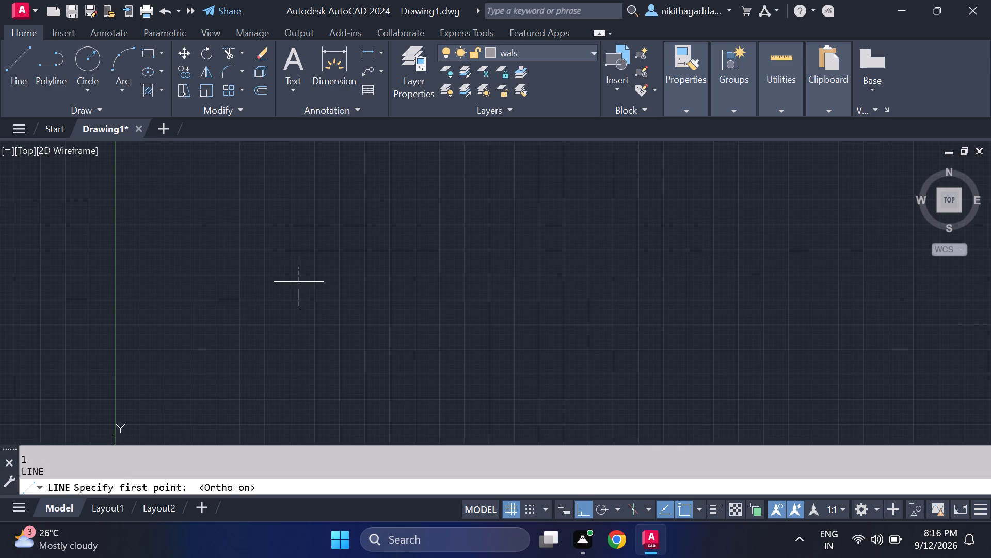
pyautogui.click(267, 222)
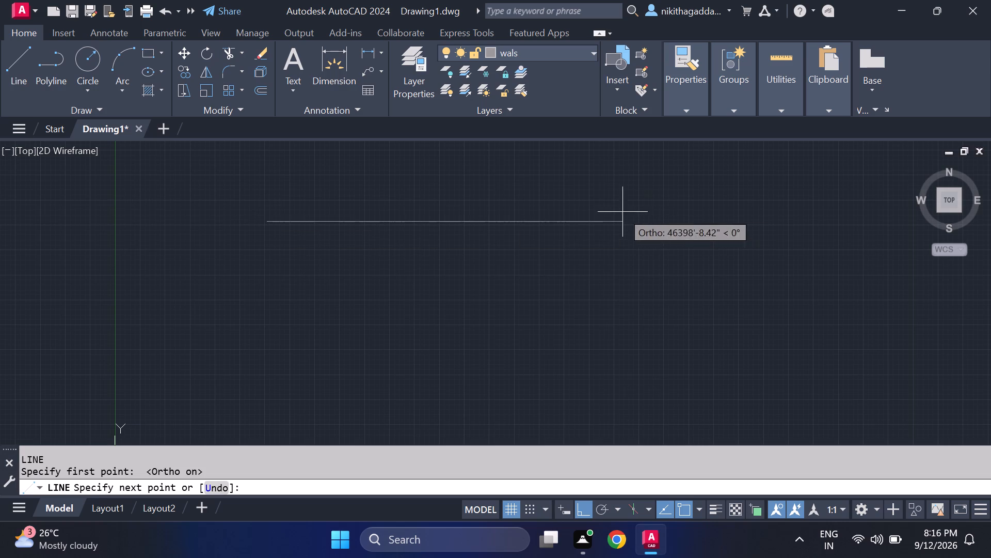
pyautogui.write("18'11")
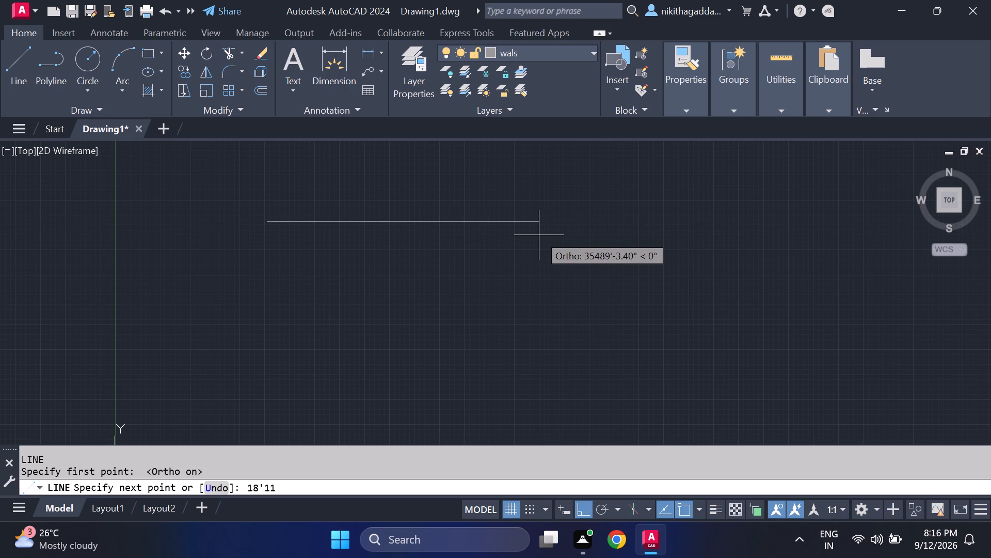
pyautogui.press('Return')
pyautogui.press('Return')
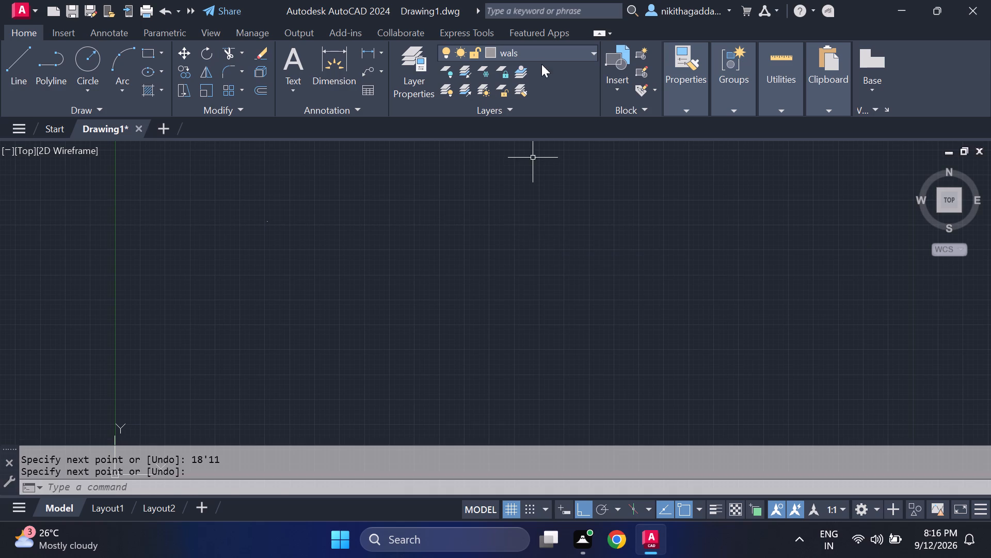
# Erase the horizontal line just drawn.
pyautogui.moveTo(419, 175); pyautogui.dragTo(409, 193)
pyautogui.click(122, 311)
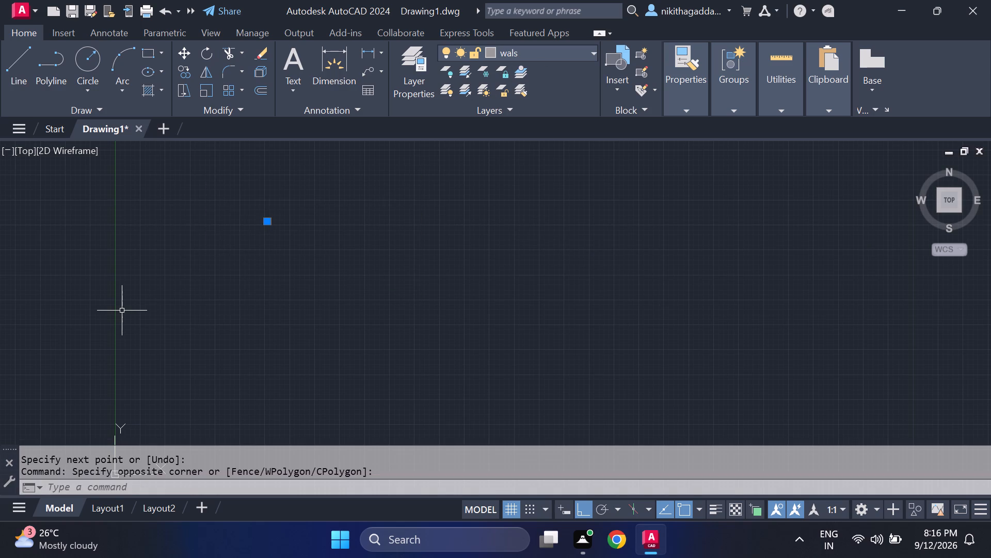
pyautogui.press('Delete')
# Start the site outline with a horizontal top edge 18'-11" long, drawn toward the east.
pyautogui.press('l')
pyautogui.press('Return')
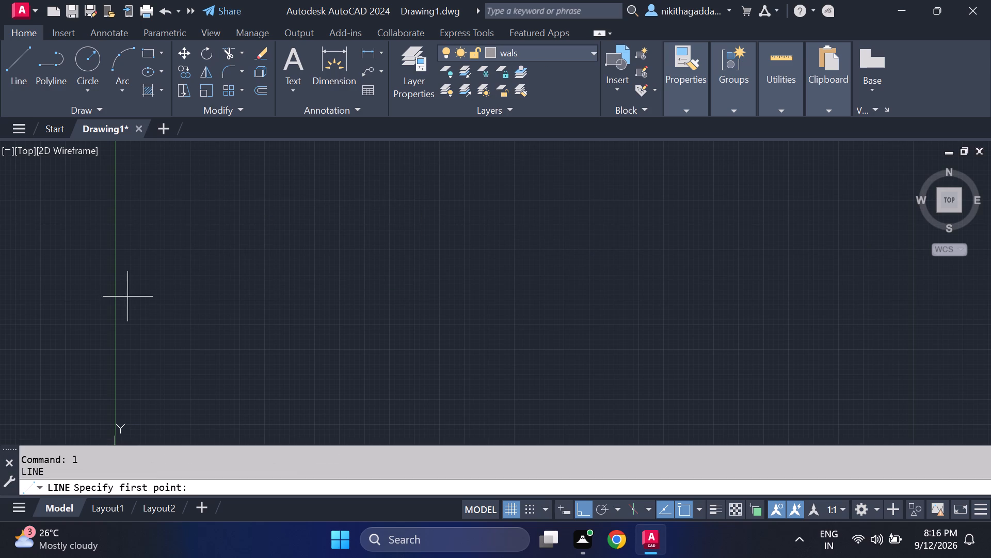
pyautogui.click(238, 219)
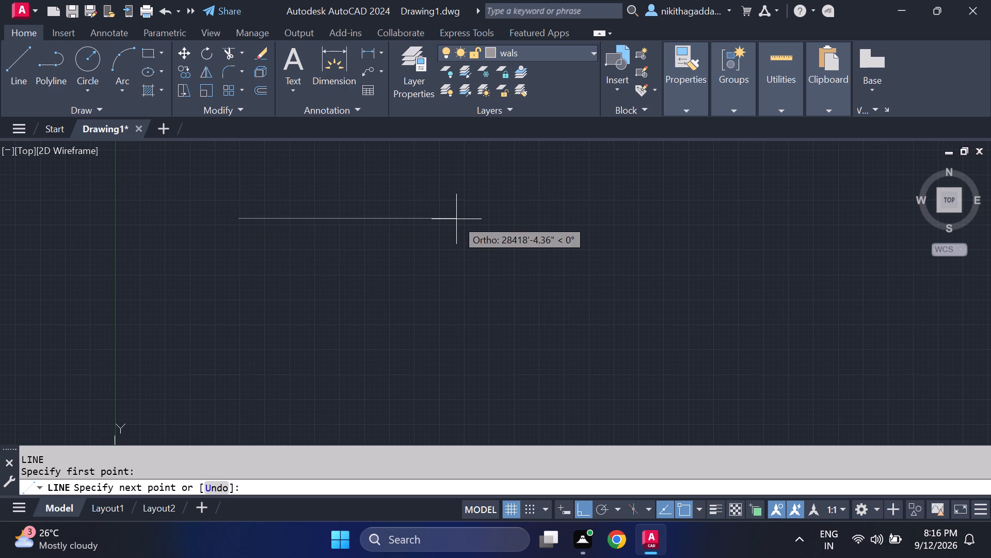
pyautogui.press('1')
pyautogui.press('8')
pyautogui.write("'11")
pyautogui.hotkey('shift', '"')
pyautogui.press('Return')
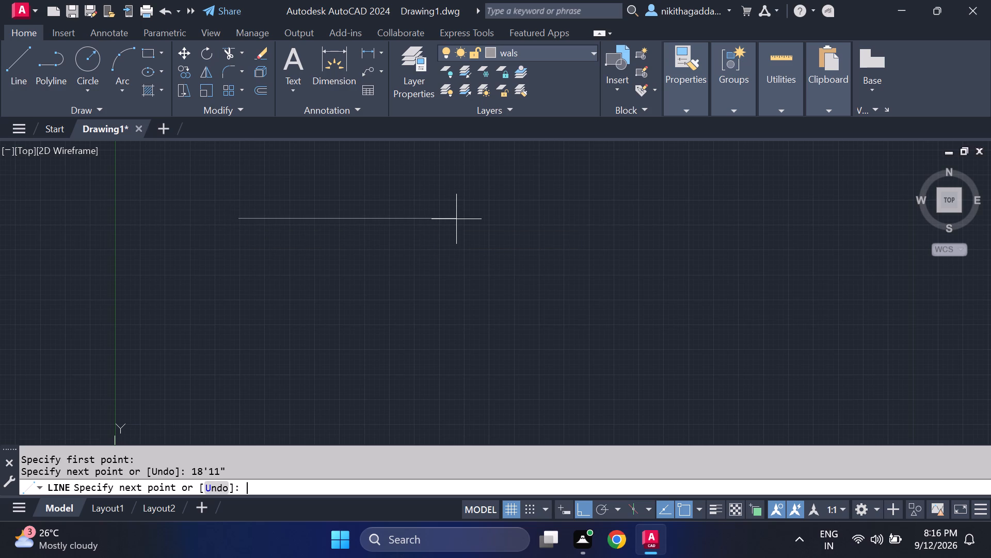
# Continue the outline straight down from the top edge's east end with a 37'-6" side.
pyautogui.scroll(2, 262, 235)
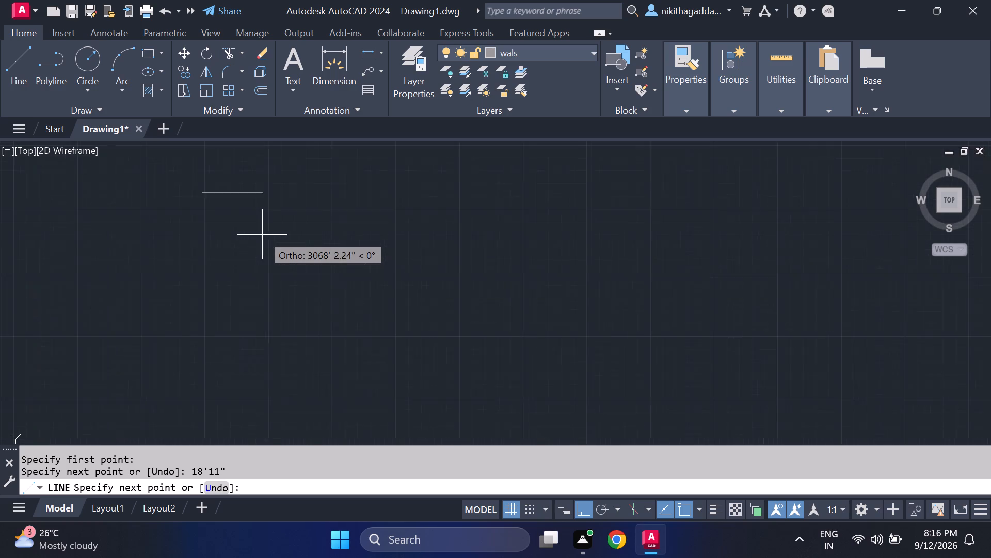
pyautogui.scroll(1, 262, 235)
pyautogui.moveTo(262, 235); pyautogui.dragTo(396, 437, button='middle')
pyautogui.scroll(3, 293, 370)
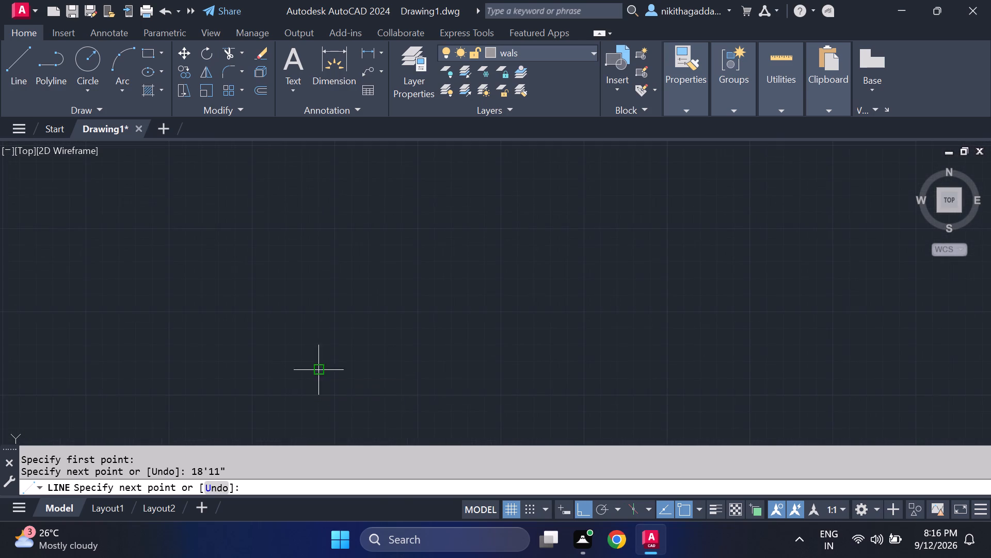
pyautogui.scroll(4, 424, 397)
pyautogui.scroll(-3, 393, 359)
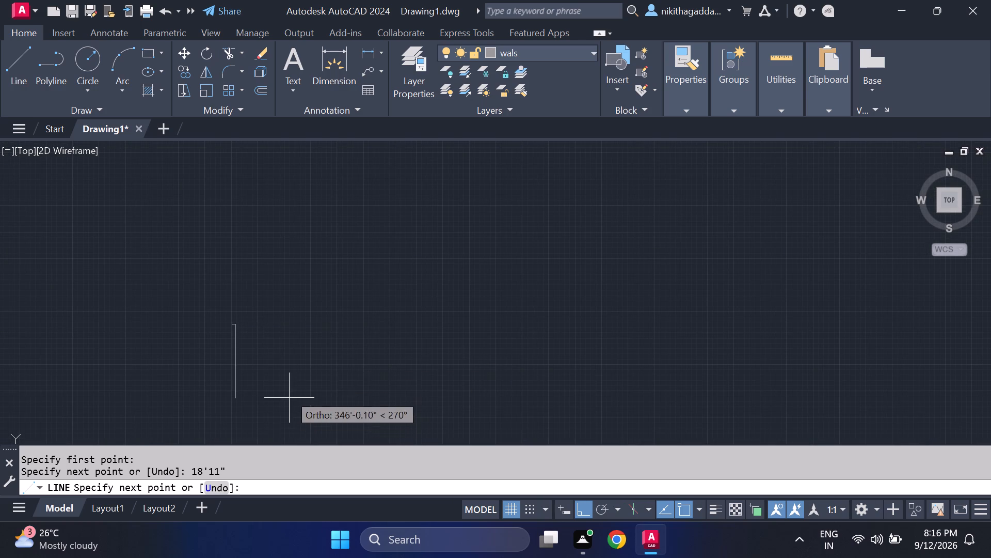
pyautogui.scroll(5, 283, 345)
pyautogui.moveTo(285, 344); pyautogui.dragTo(653, 428, button='middle')
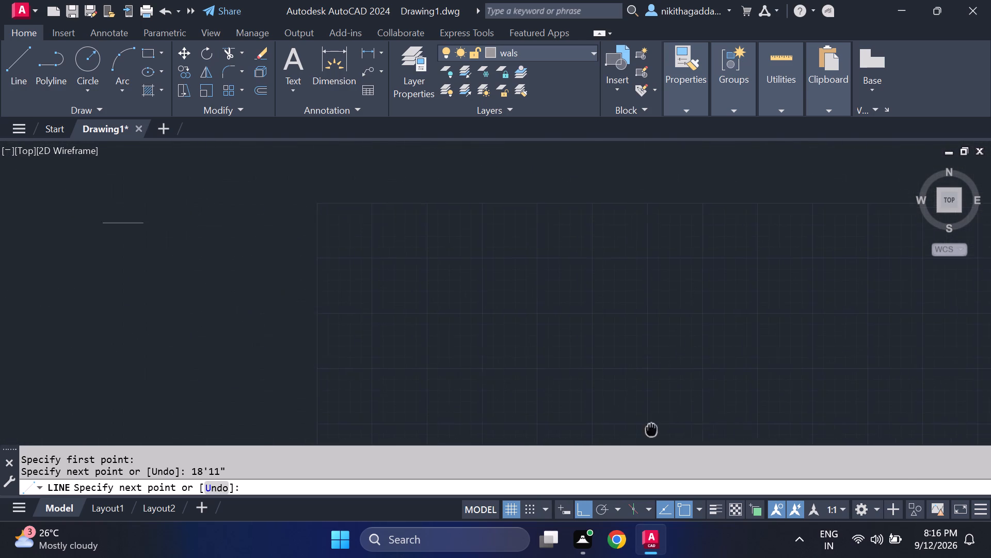
pyautogui.moveTo(653, 428); pyautogui.dragTo(653, 425, button='middle')
pyautogui.moveTo(158, 319); pyautogui.dragTo(412, 383, button='middle')
pyautogui.scroll(1, 456, 363)
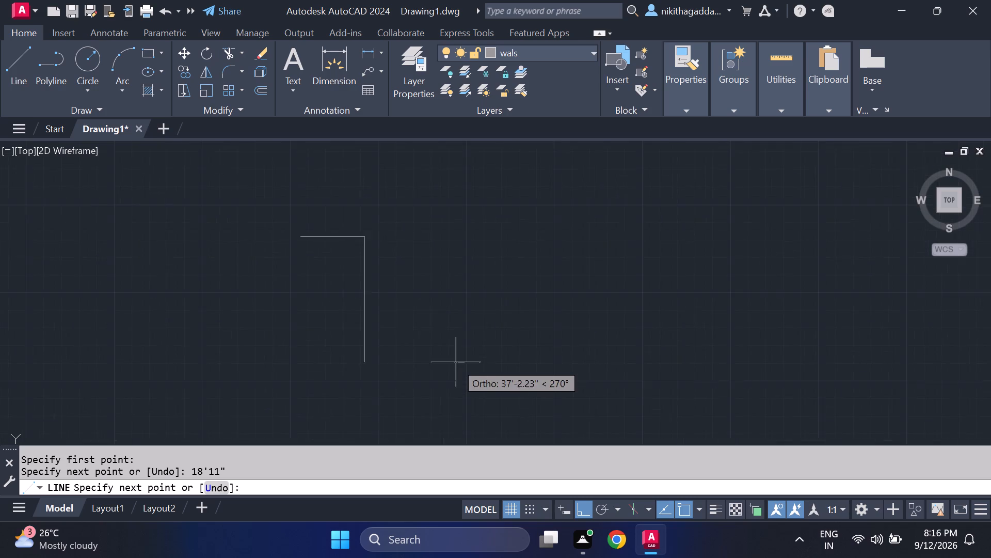
pyautogui.scroll(1, 456, 362)
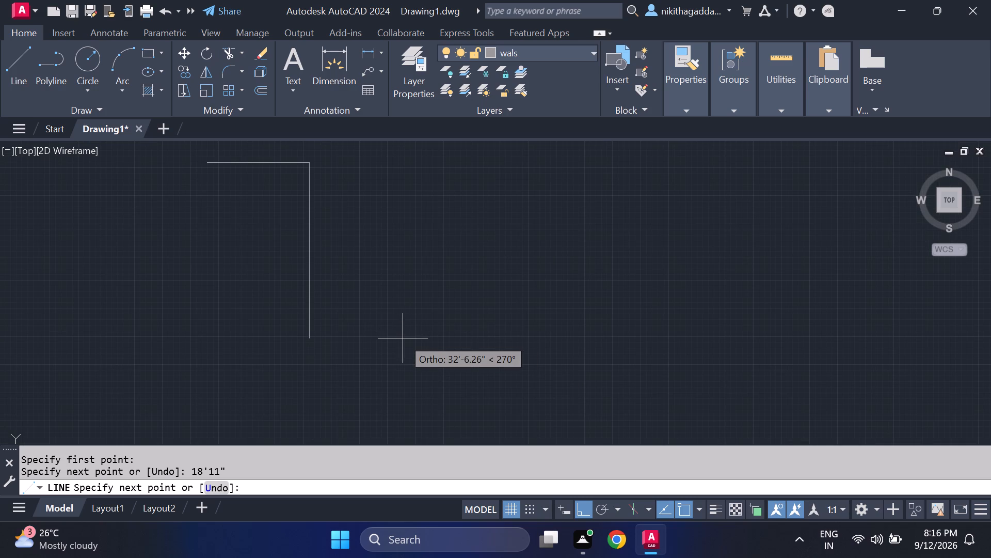
pyautogui.write('37')
pyautogui.press("'")
pyautogui.press('6')
pyautogui.hotkey('shift', '"')
pyautogui.press('Return')
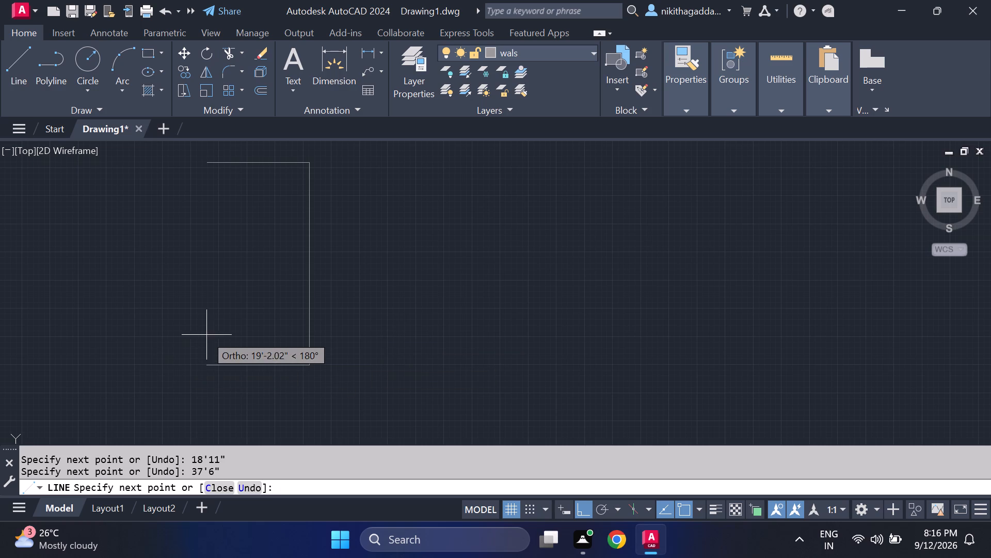
# Draw the 18'-11" bottom edge toward the west and close the outline back at its starting corner.
pyautogui.moveTo(209, 334); pyautogui.dragTo(358, 376, button='middle')
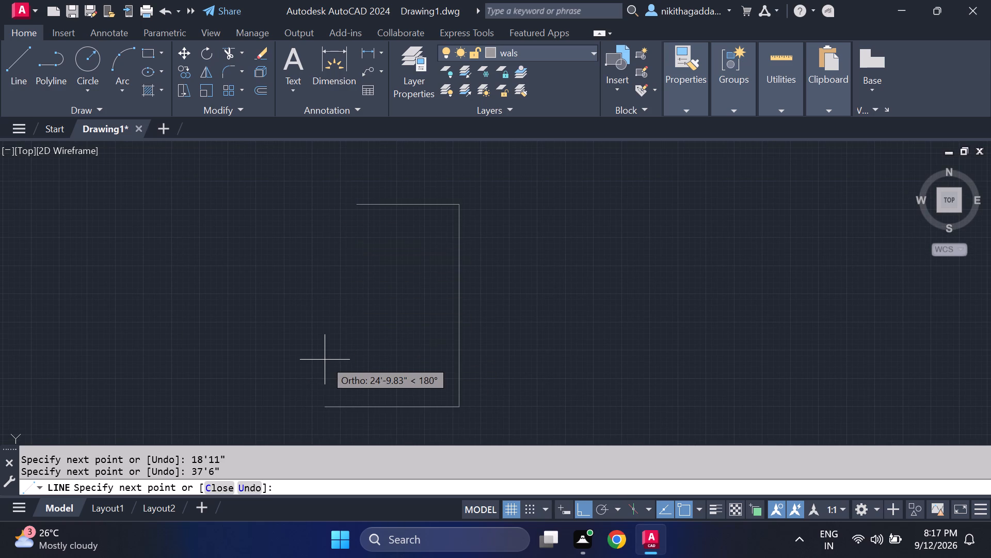
pyautogui.write("18'")
pyautogui.write('11')
pyautogui.hotkey('shift', '"')
pyautogui.press('Return')
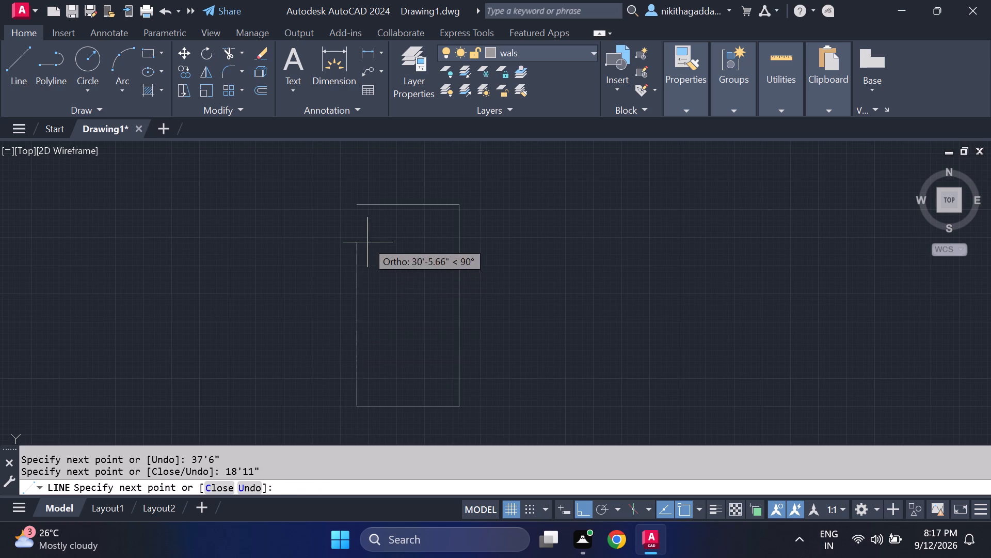
pyautogui.click(357, 203)
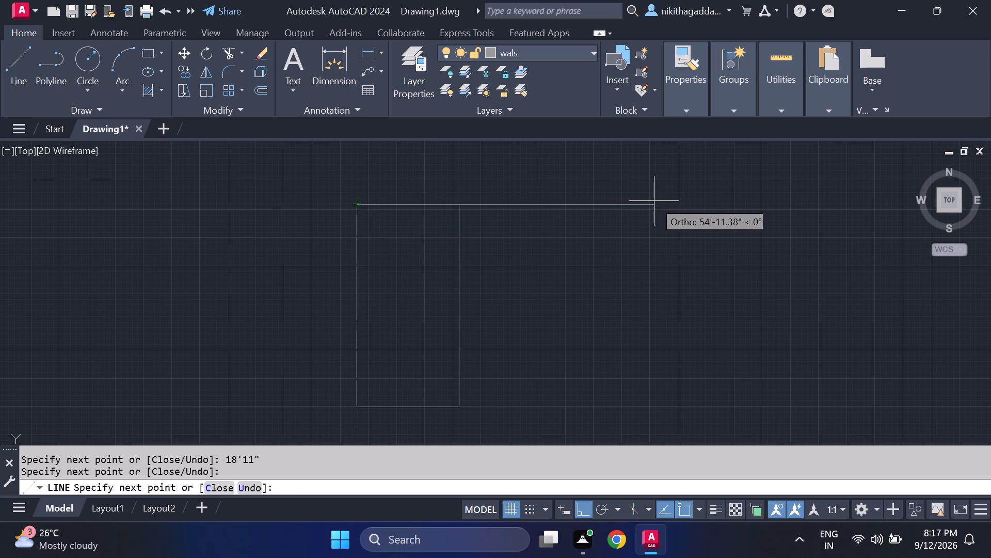
pyautogui.press('Escape')
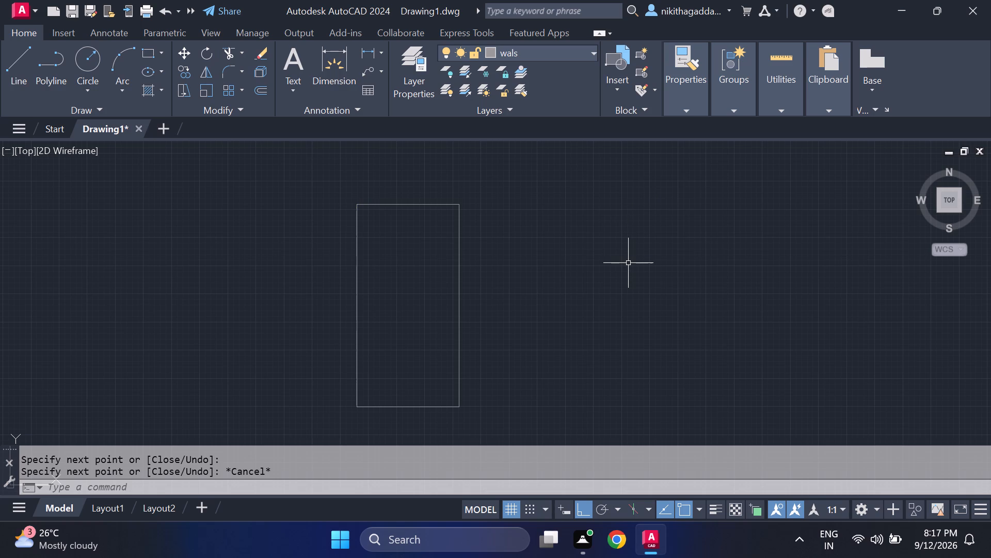
# Offset the west, east and bottom edges of the outline 9" inward to form the outer wall thickness.
pyautogui.write('of')
pyautogui.press('Return')
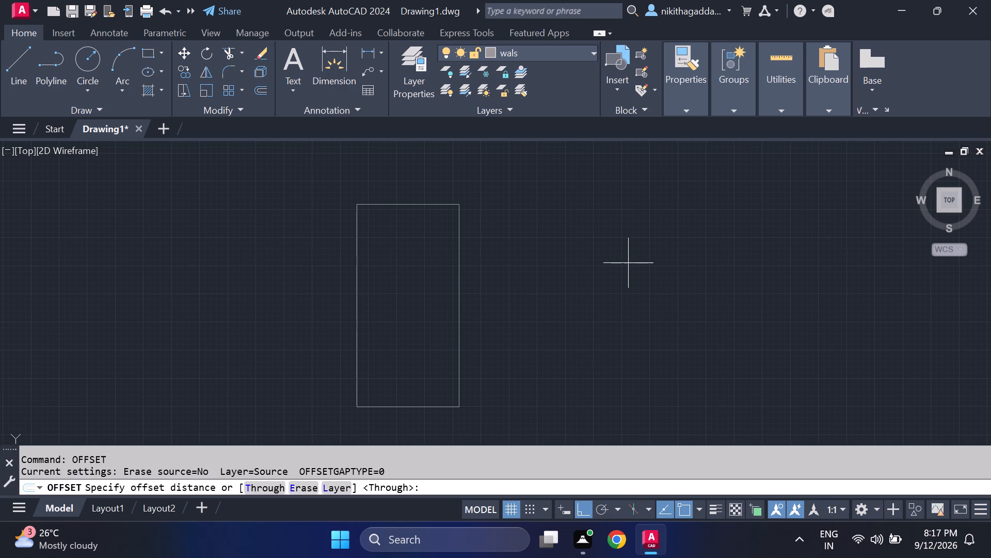
pyautogui.press('9')
pyautogui.hotkey('shift', '"')
pyautogui.press('Return')
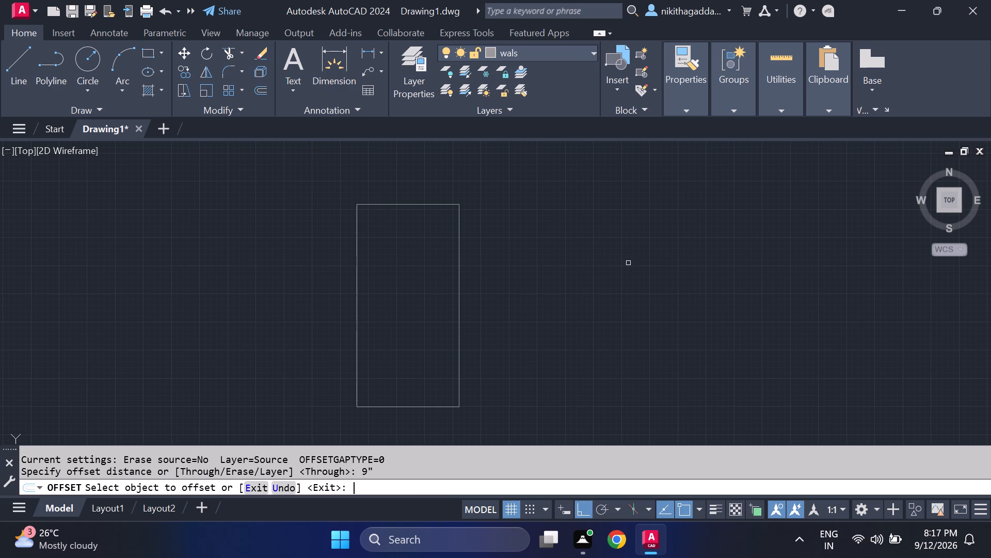
pyautogui.click(358, 345)
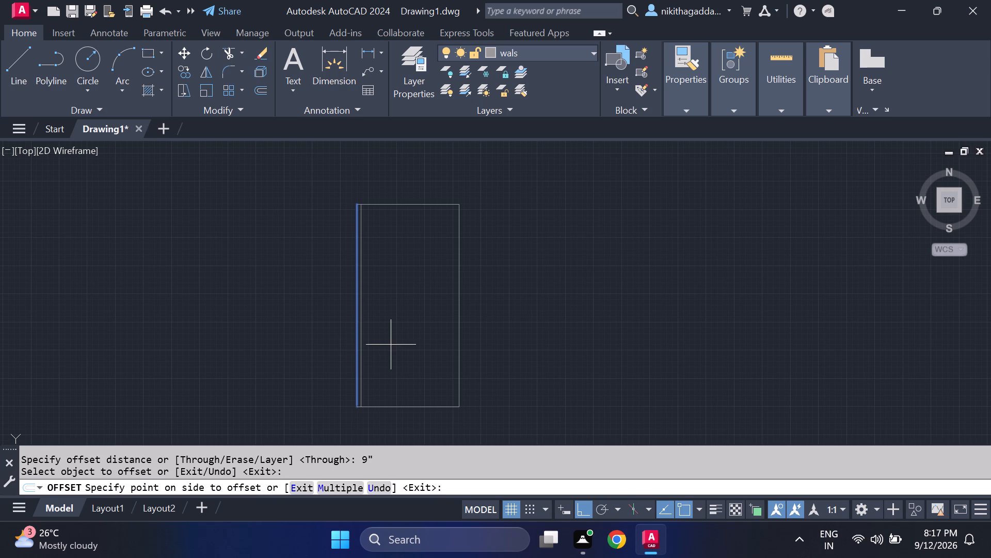
pyautogui.click(391, 345)
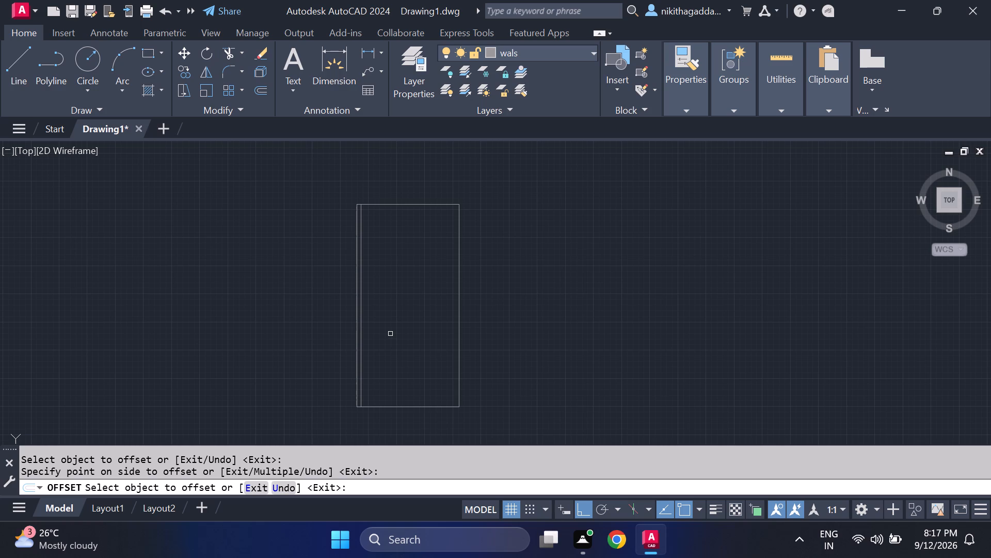
pyautogui.click(458, 306)
pyautogui.click(435, 321)
pyautogui.click(420, 408)
pyautogui.click(419, 375)
pyautogui.press('Escape')
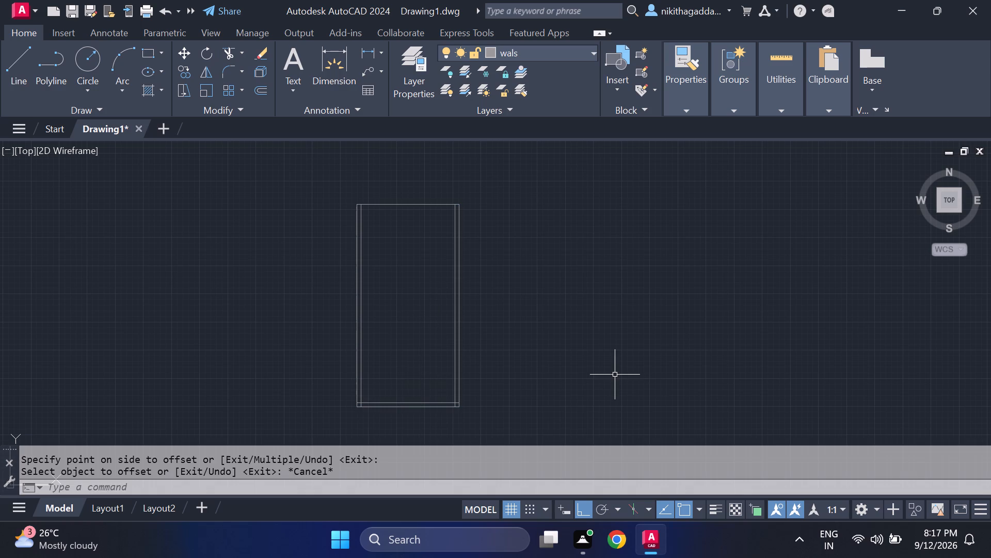
# Offset the outline's top edge 18" inward, toward the south.
pyautogui.write('of')
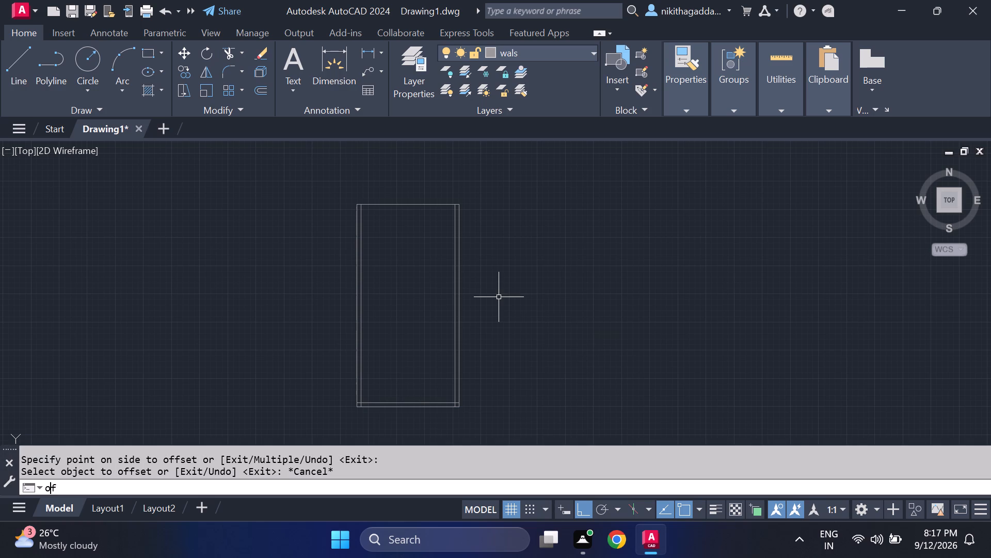
pyautogui.press('Return')
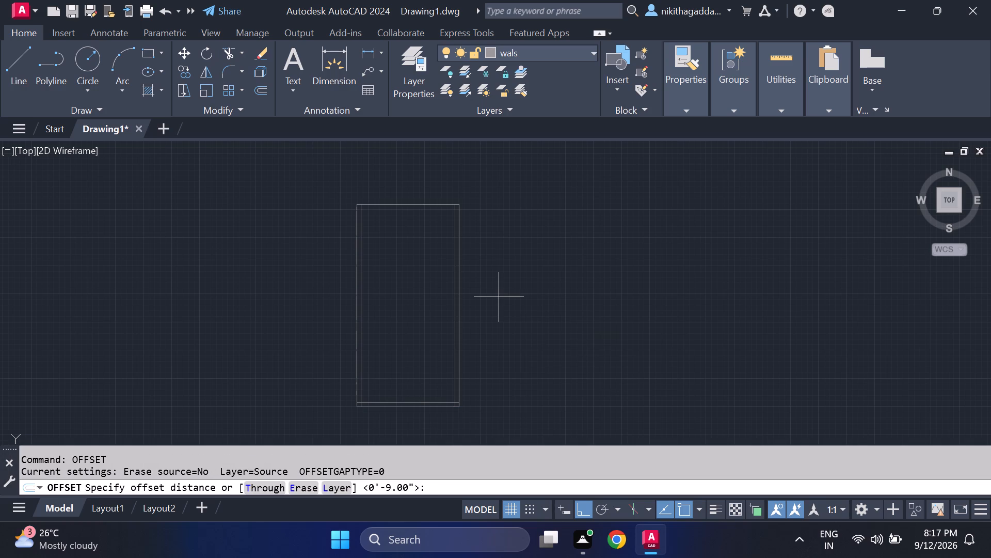
pyautogui.write('18')
pyautogui.hotkey('shift', '"')
pyautogui.press('Return')
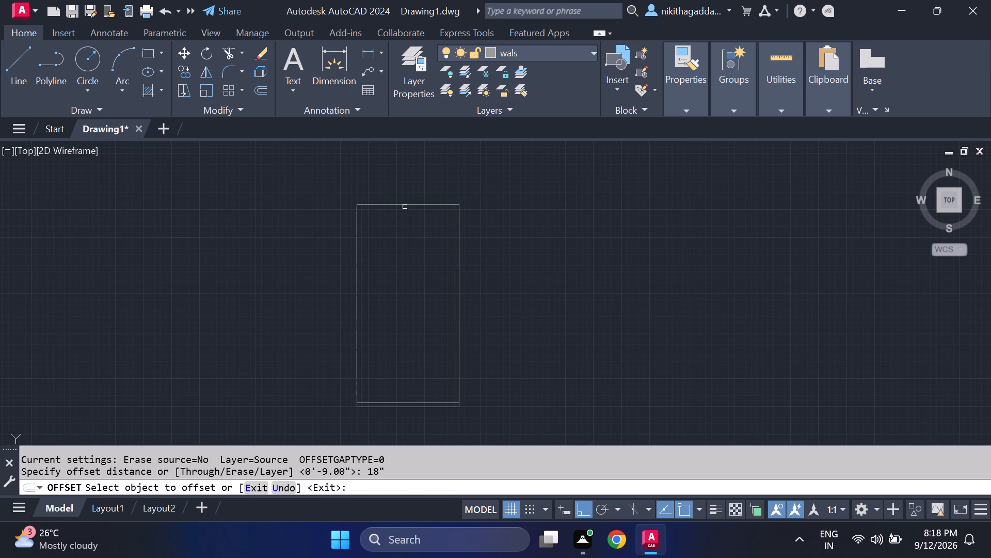
pyautogui.click(405, 205)
pyautogui.click(407, 298)
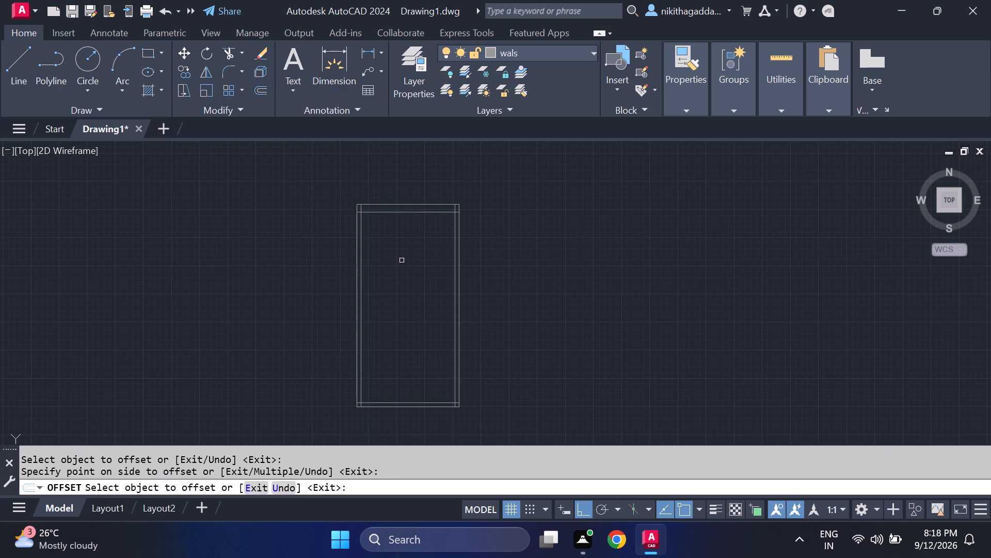
pyautogui.moveTo(402, 260); pyautogui.dragTo(402, 272, button='middle')
pyautogui.scroll(1, 402, 272)
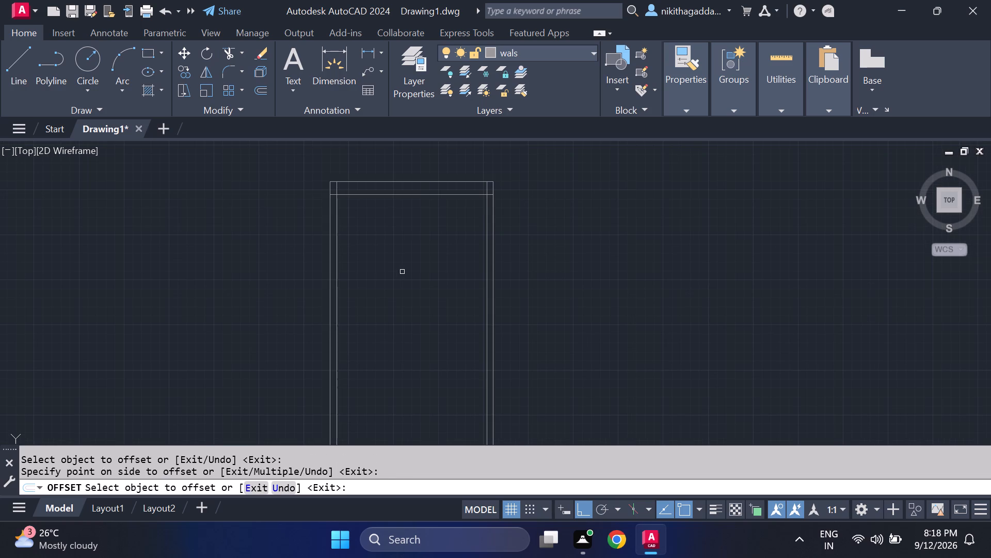
pyautogui.press('Escape')
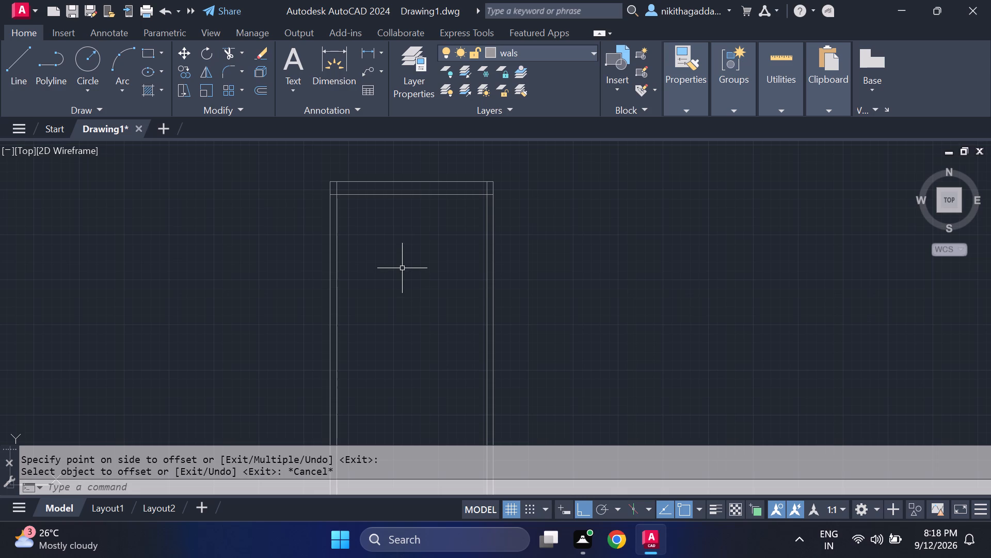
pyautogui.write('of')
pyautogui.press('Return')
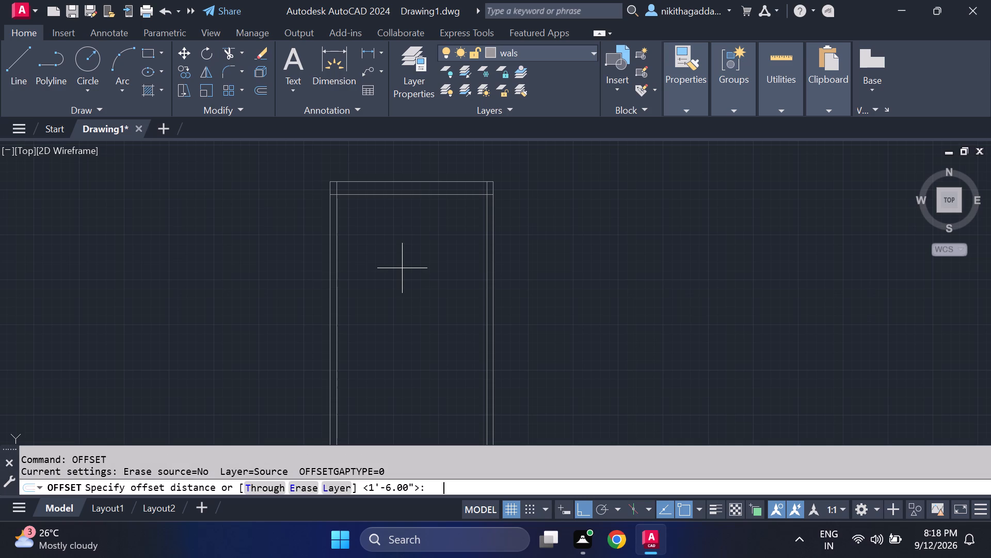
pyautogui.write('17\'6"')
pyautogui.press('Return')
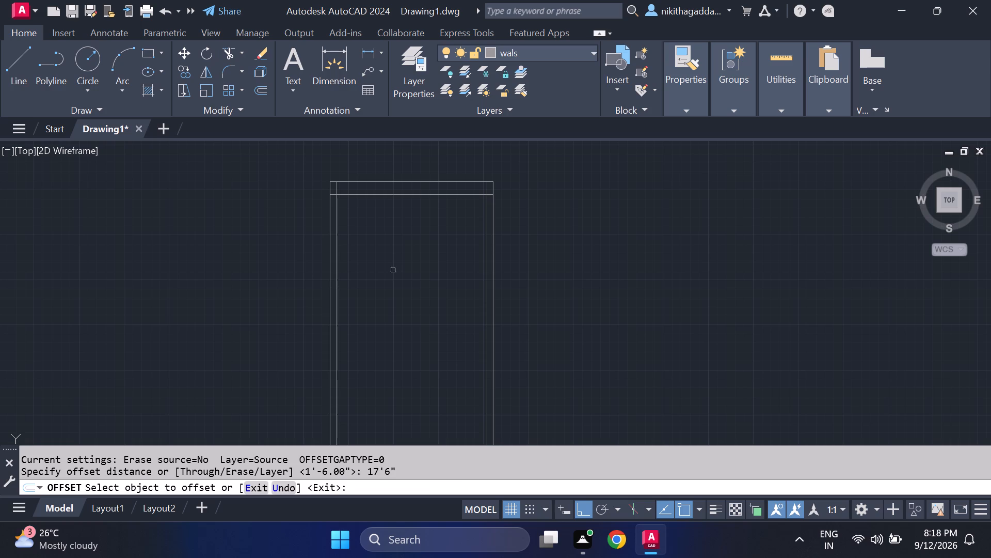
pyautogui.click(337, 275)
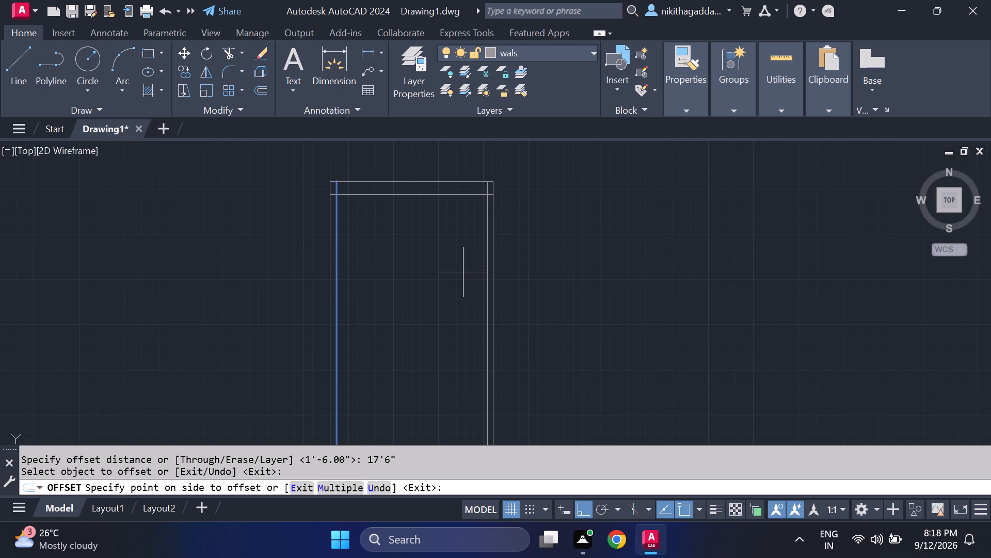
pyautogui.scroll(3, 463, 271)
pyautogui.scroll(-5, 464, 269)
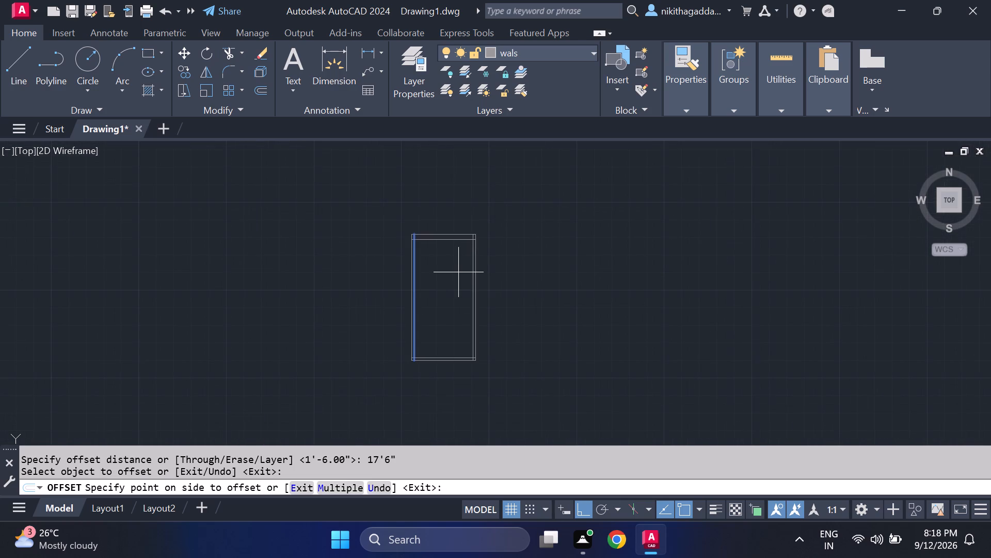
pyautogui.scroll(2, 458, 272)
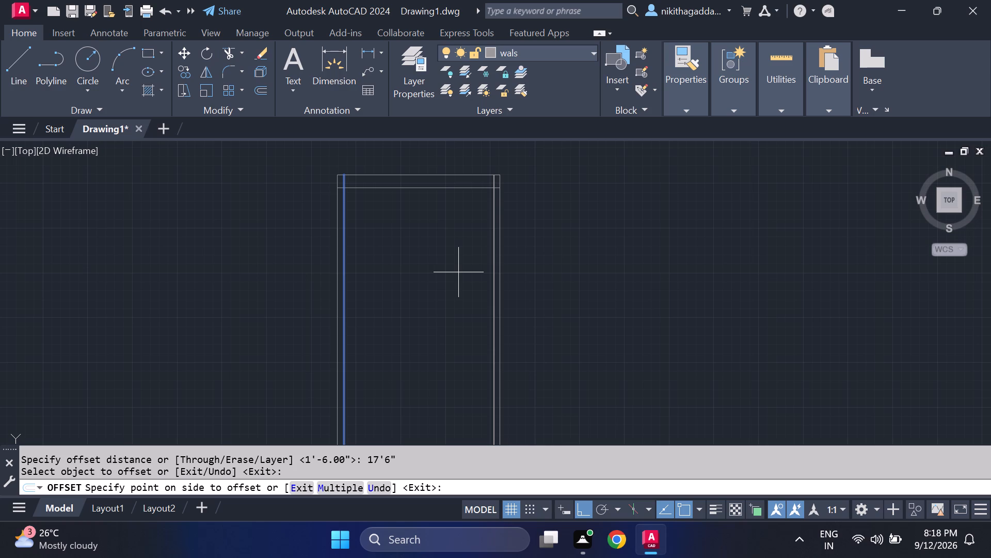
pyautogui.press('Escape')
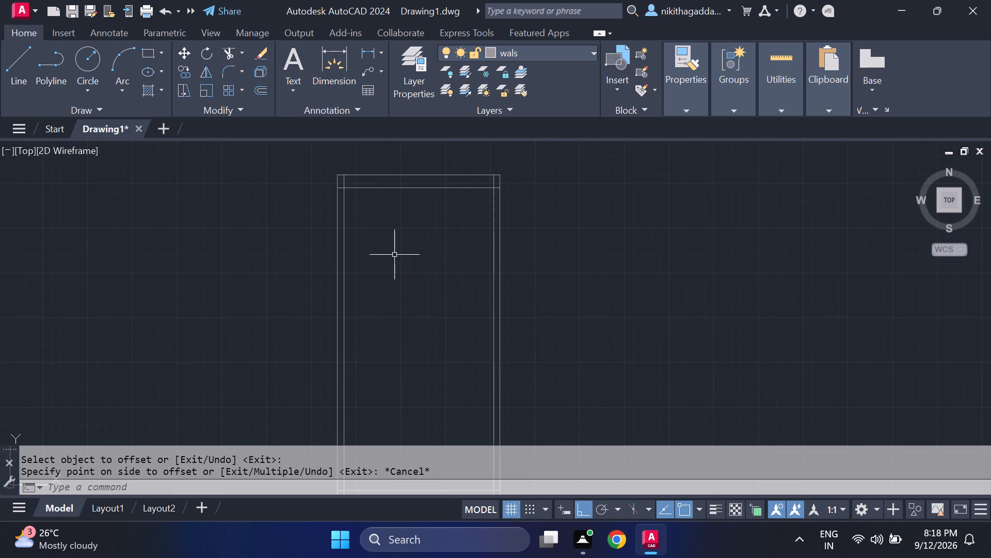
# Offset the inner line of the east wall 3' toward the west.
pyautogui.scroll(-2, 399, 253)
pyautogui.scroll(2, 399, 253)
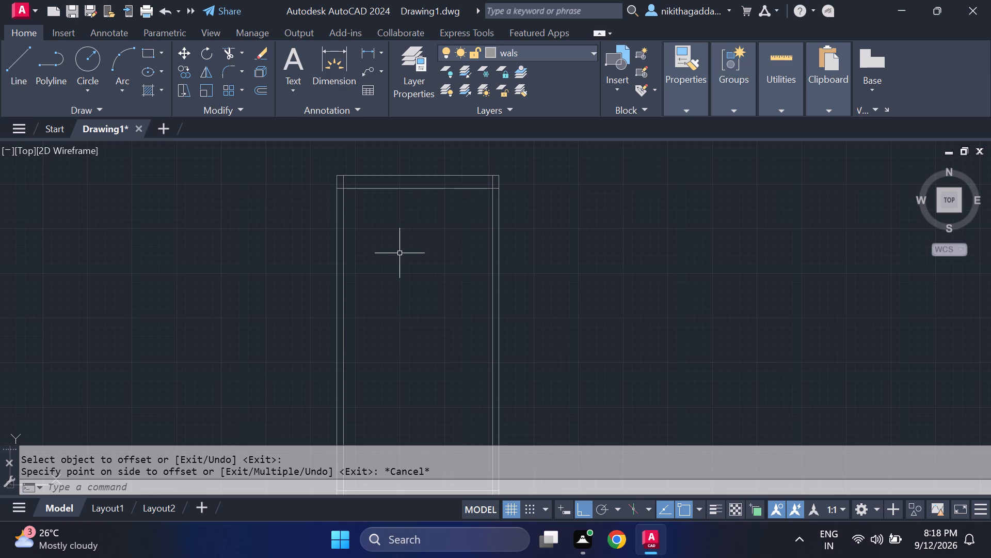
pyautogui.moveTo(399, 255); pyautogui.dragTo(386, 285, button='middle')
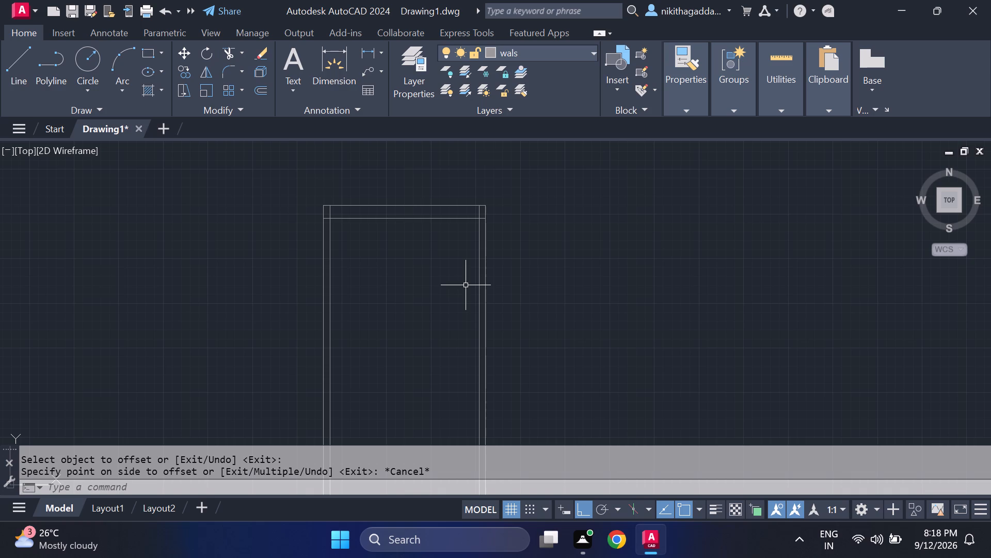
pyautogui.moveTo(466, 285); pyautogui.dragTo(465, 303, button='middle')
pyautogui.middleClick(465, 303)
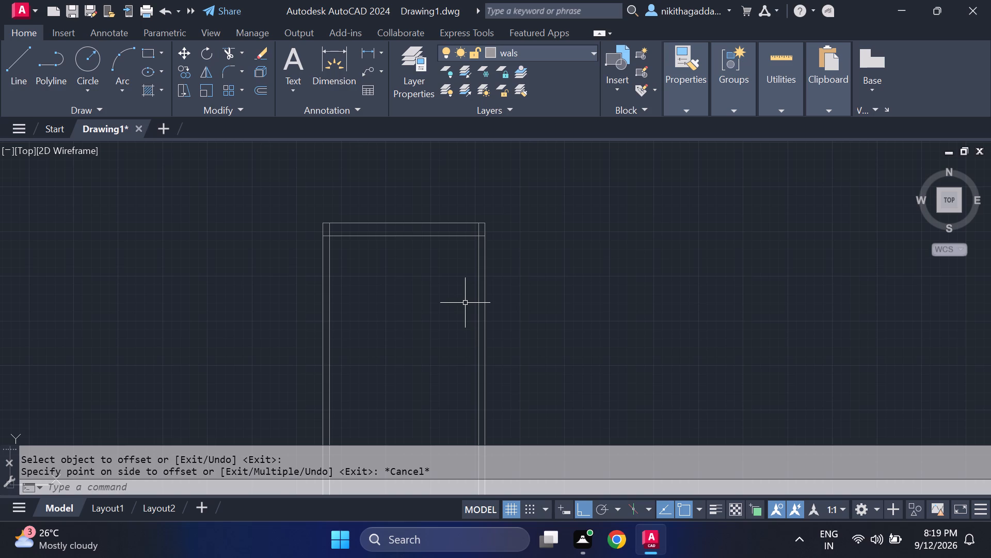
pyautogui.scroll(1, 477, 273)
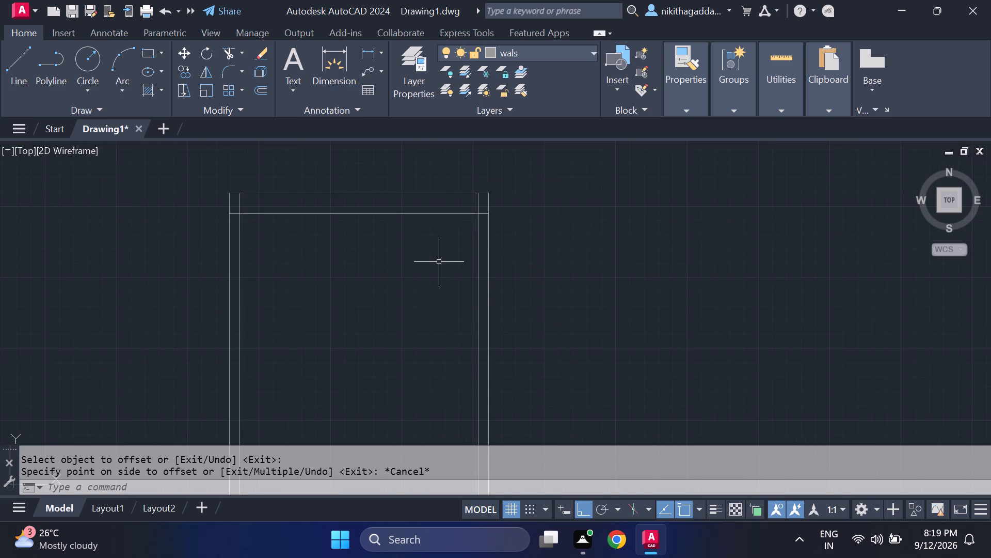
pyautogui.moveTo(437, 261); pyautogui.dragTo(397, 289, button='middle')
pyautogui.write('of')
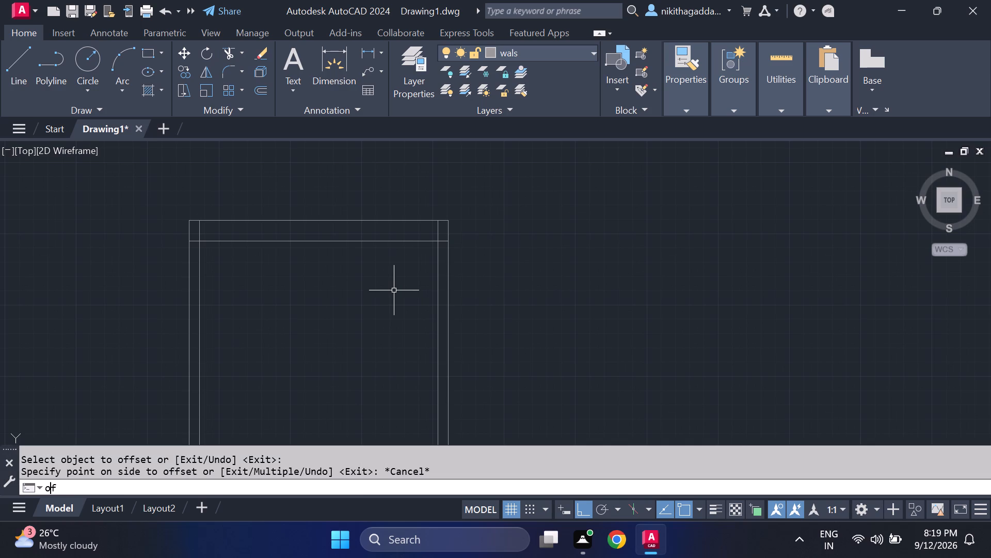
pyautogui.press('Return')
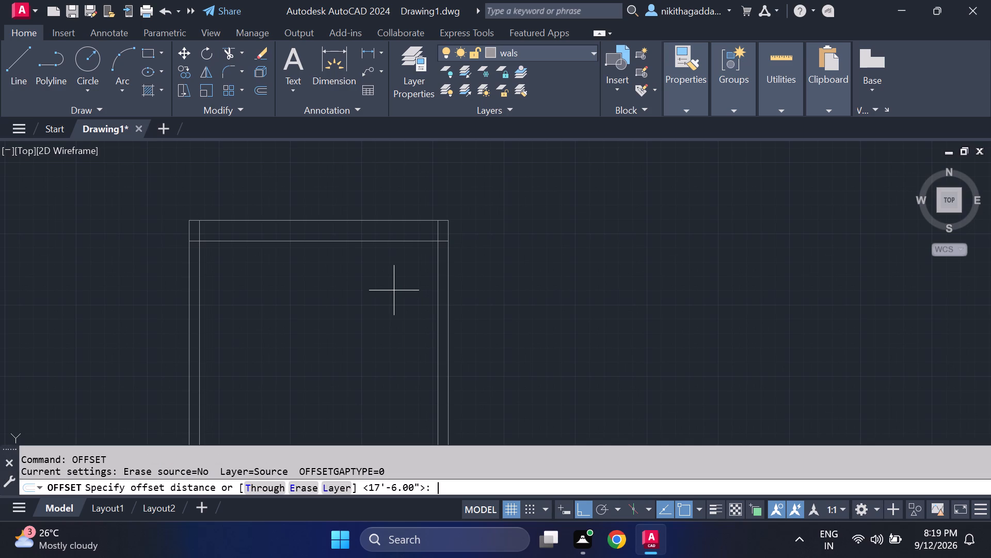
pyautogui.write("3'")
pyautogui.press('Return')
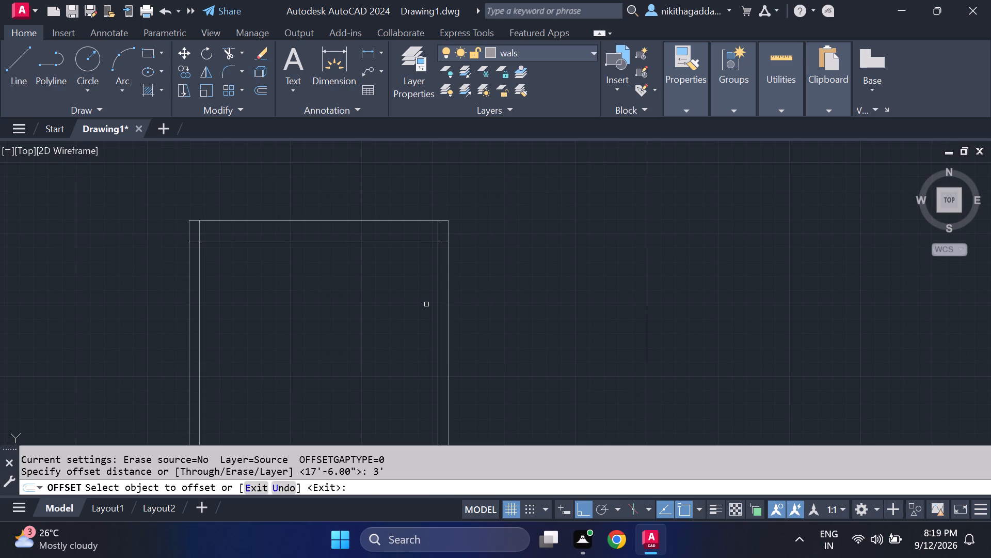
pyautogui.click(437, 298)
pyautogui.click(388, 315)
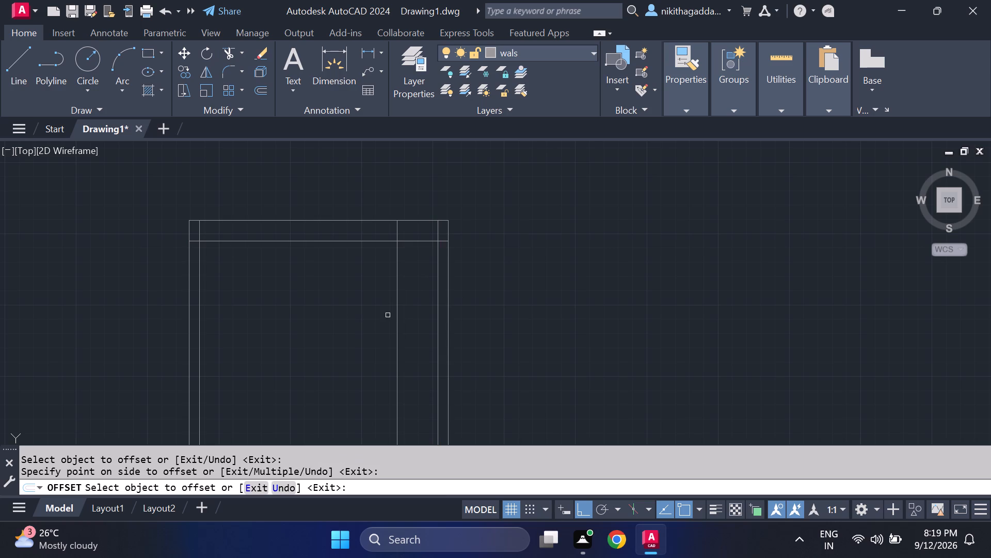
pyautogui.press('Escape')
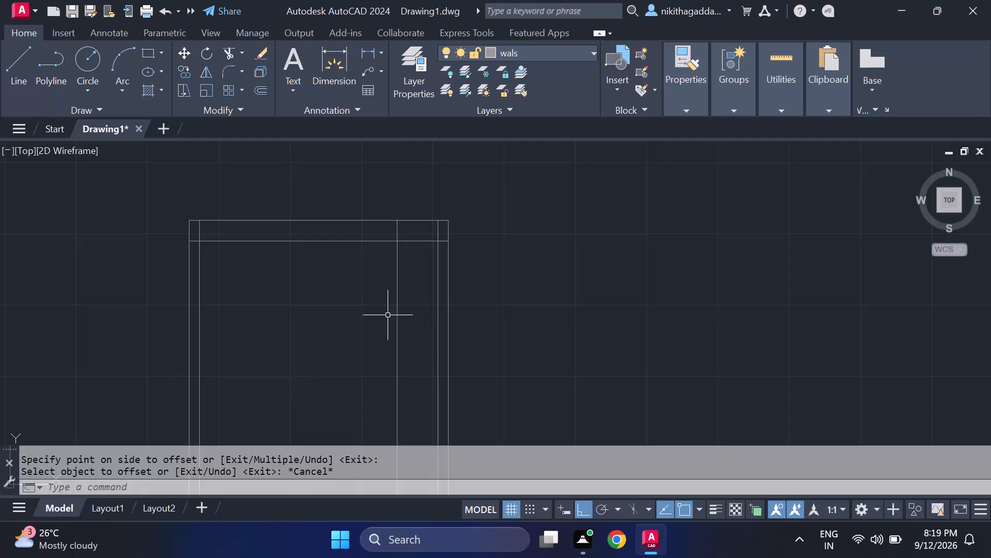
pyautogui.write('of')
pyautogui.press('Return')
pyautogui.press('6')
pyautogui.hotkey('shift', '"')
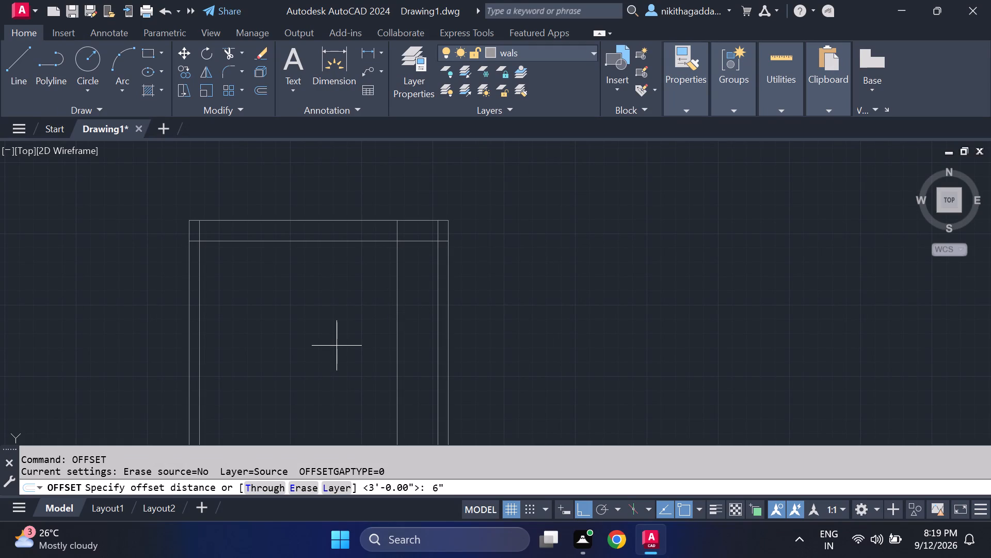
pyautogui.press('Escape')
# Offset the vertical line 3' inside the east wall by 6" toward the west to form a partition wall.
pyautogui.write('of')
pyautogui.press('Return')
pyautogui.press('6')
pyautogui.hotkey('shift', '"')
pyautogui.press('Return')
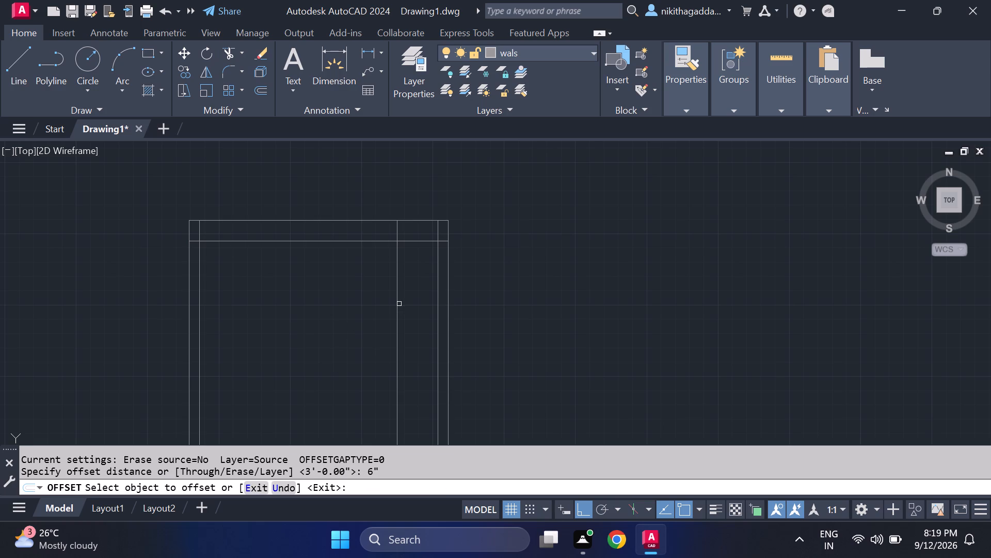
pyautogui.click(396, 311)
pyautogui.click(376, 322)
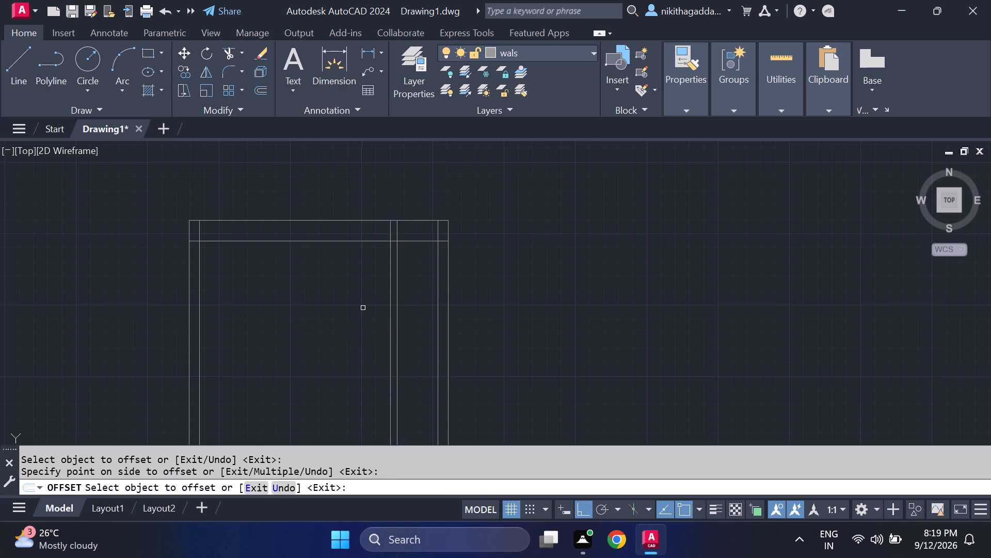
pyautogui.press('Escape')
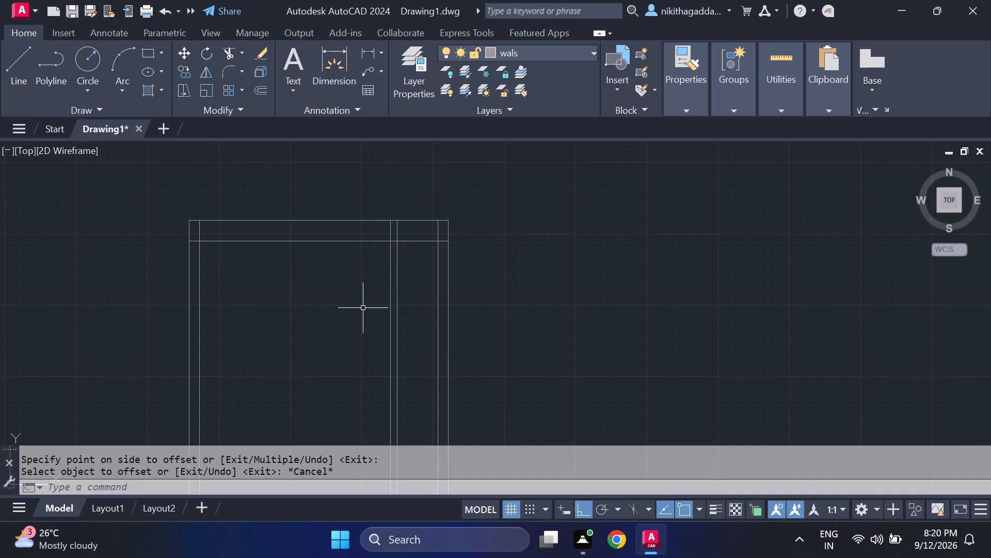
# Offset the horizontal line 18" below the top edge by 3' toward the south.
pyautogui.press('o')
pyautogui.press('f')
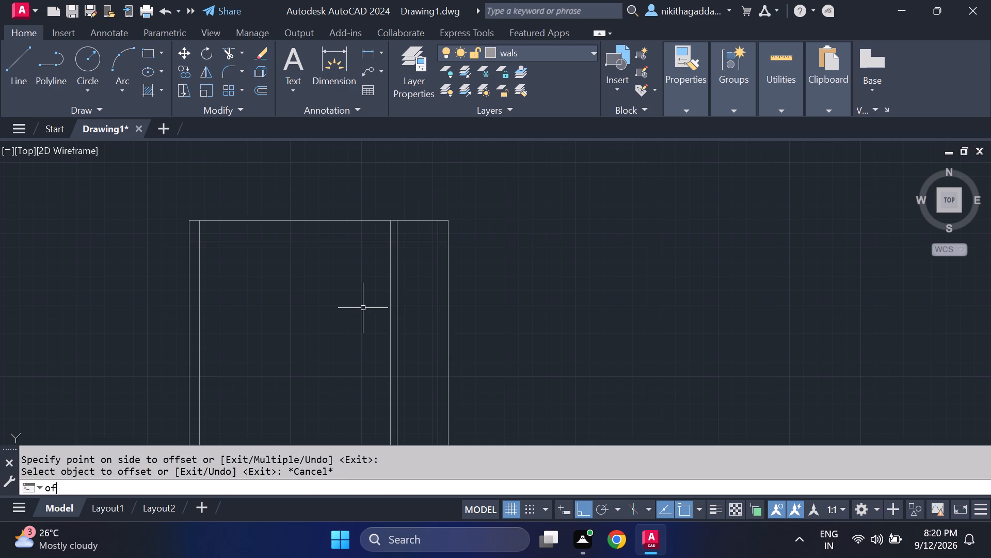
pyautogui.press('Return')
pyautogui.write("3'")
pyautogui.press('Return')
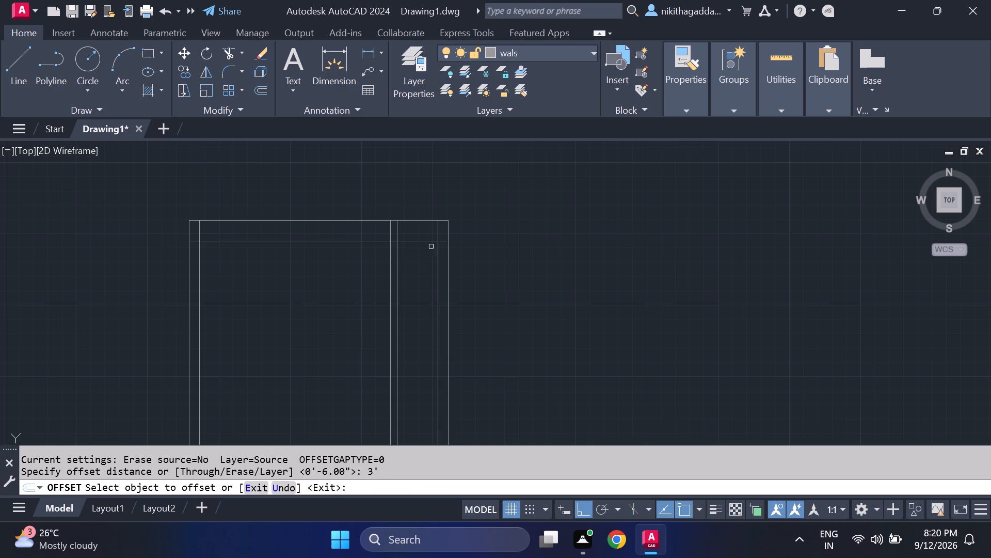
pyautogui.click(420, 241)
pyautogui.click(412, 315)
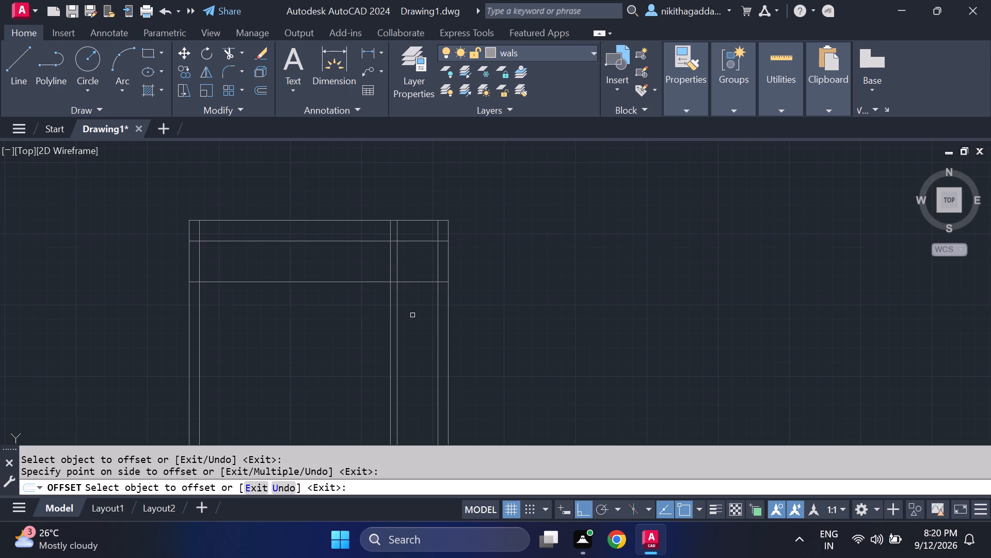
pyautogui.press('Escape')
# Offset the horizontal line 3' below the 18" line by 6" toward the south to form a cross wall.
pyautogui.write('of')
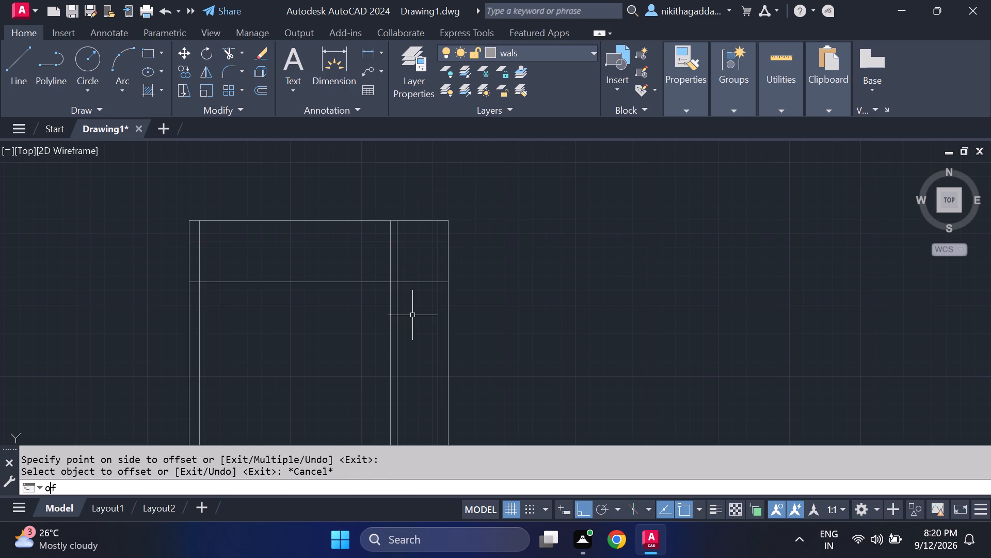
pyautogui.press('Return')
pyautogui.write('6"')
pyautogui.press('Return')
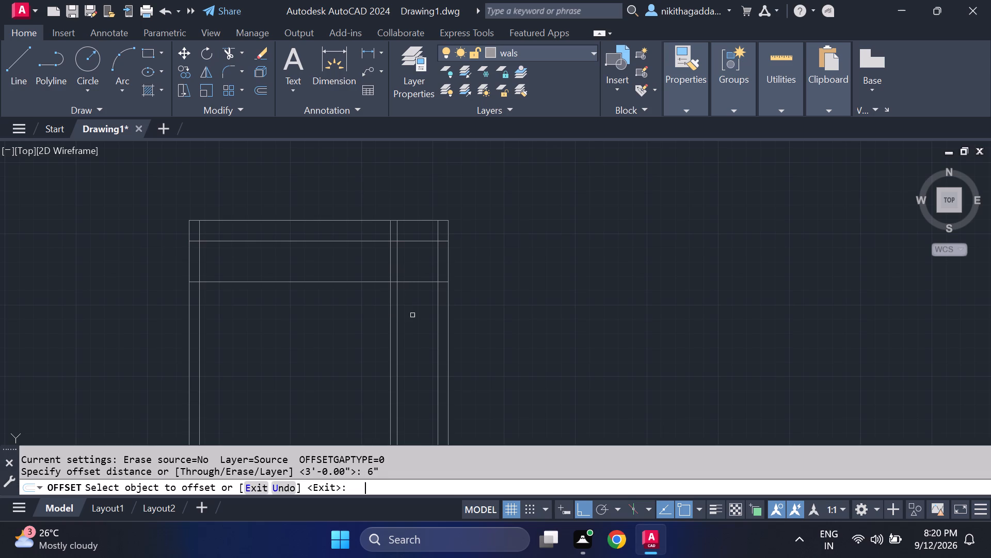
pyautogui.click(413, 282)
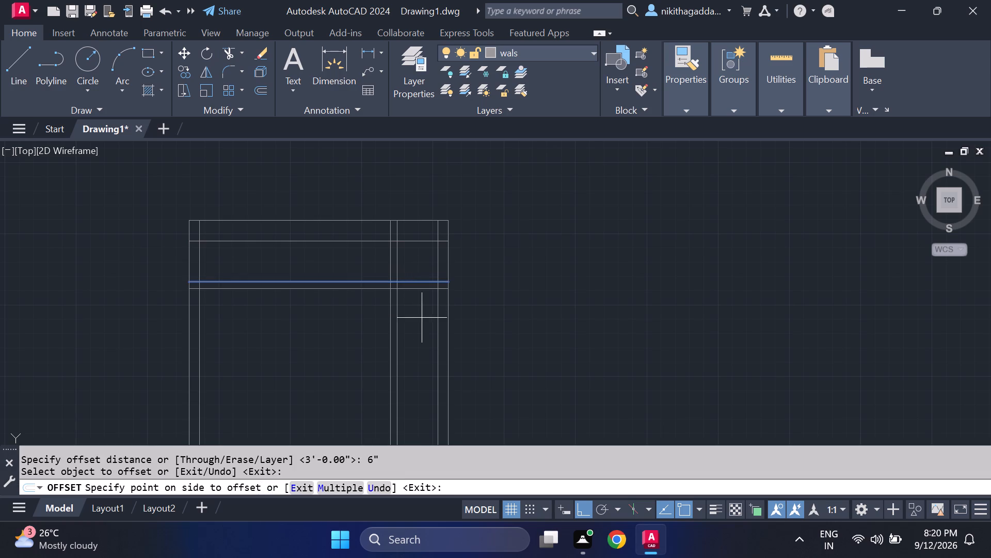
pyautogui.click(422, 318)
pyautogui.press('Escape')
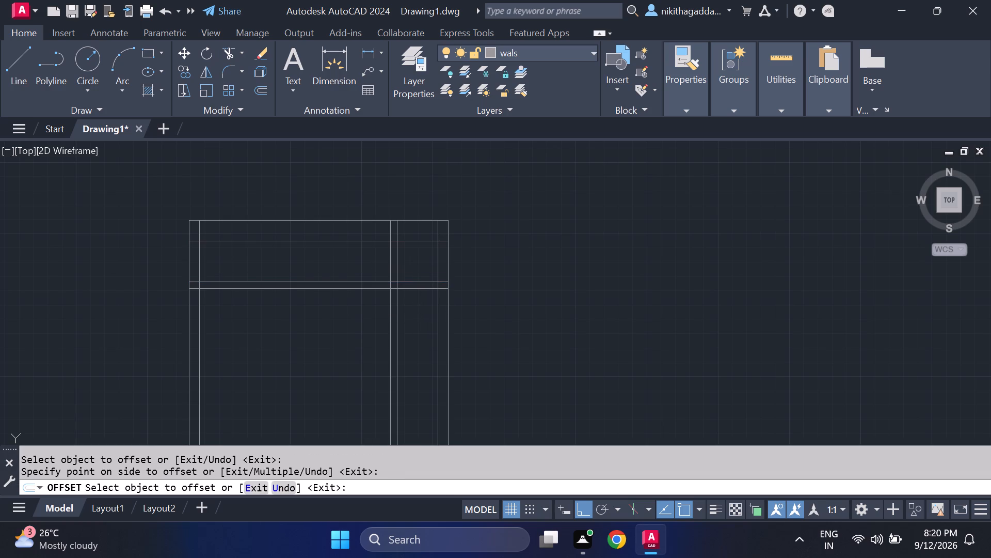
# Trim the cross wall lines west of the partition and the partition lines south of the cross wall, leaving a small northeast corner enclosure.
pyautogui.write('tr')
pyautogui.press('Return')
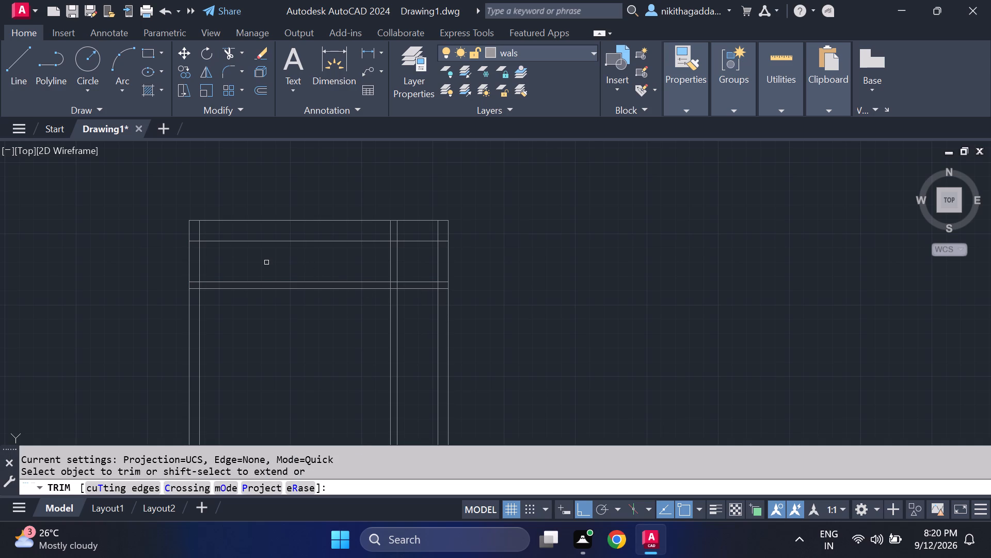
pyautogui.scroll(2, 199, 291)
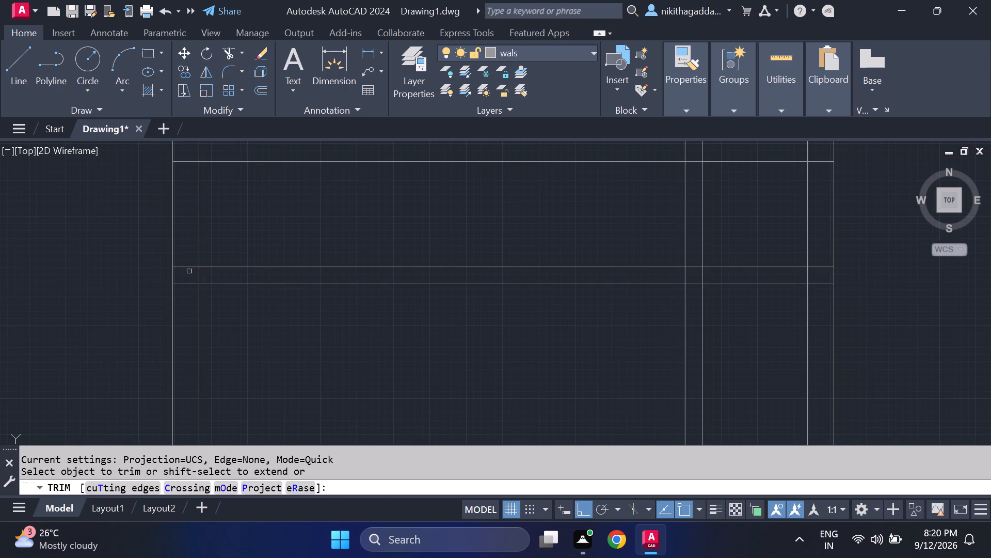
pyautogui.moveTo(187, 261); pyautogui.dragTo(188, 290)
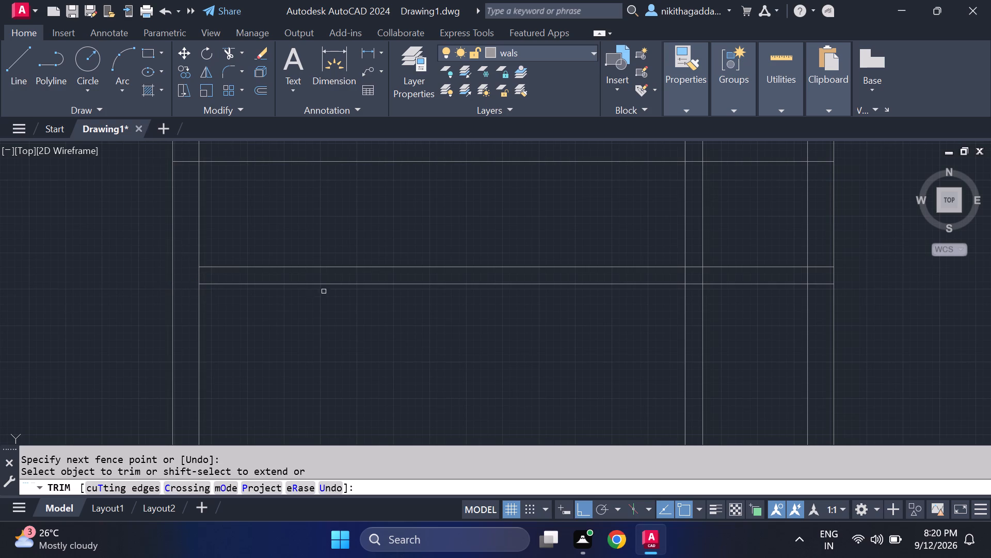
pyautogui.scroll(-2, 328, 297)
pyautogui.moveTo(352, 274); pyautogui.dragTo(352, 277)
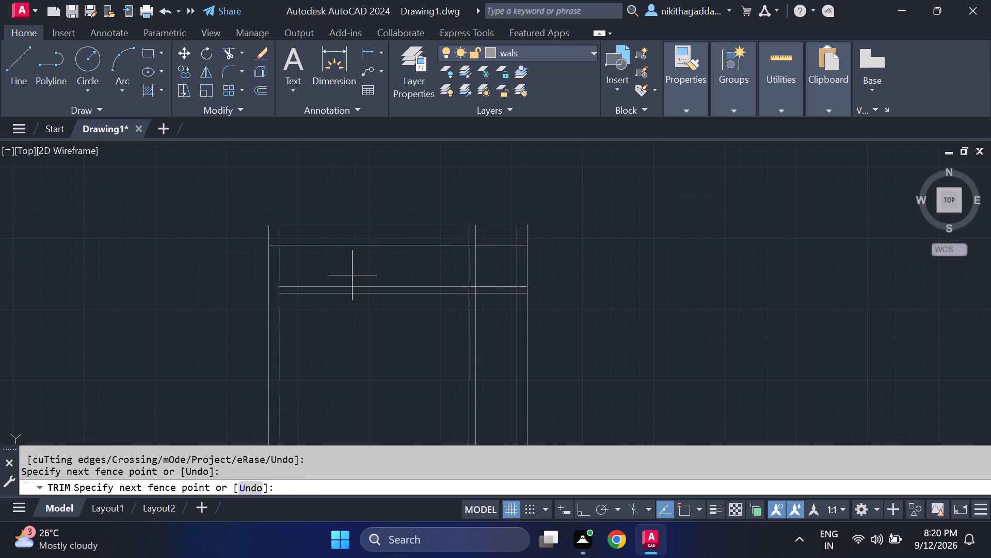
pyautogui.moveTo(352, 277); pyautogui.dragTo(360, 341)
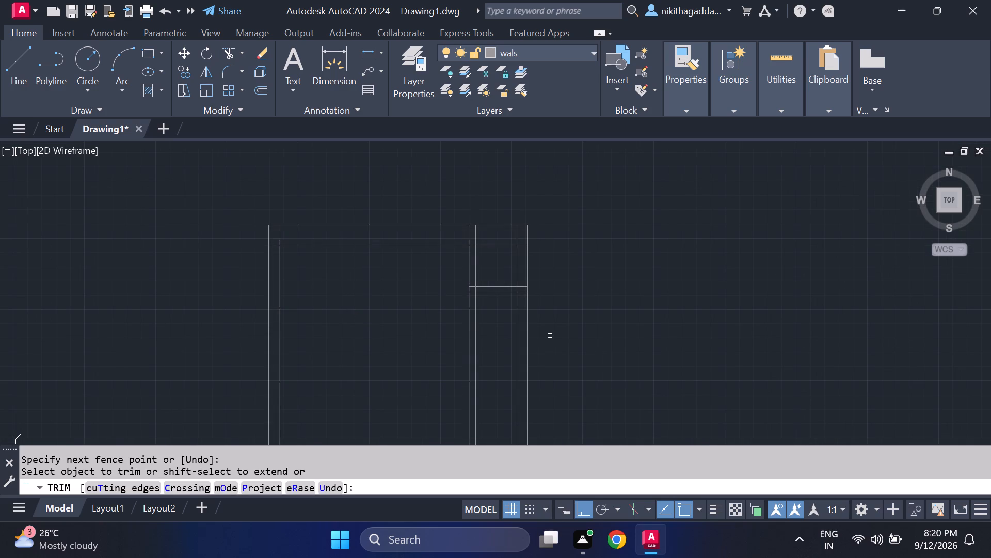
pyautogui.moveTo(483, 322); pyautogui.dragTo(449, 350)
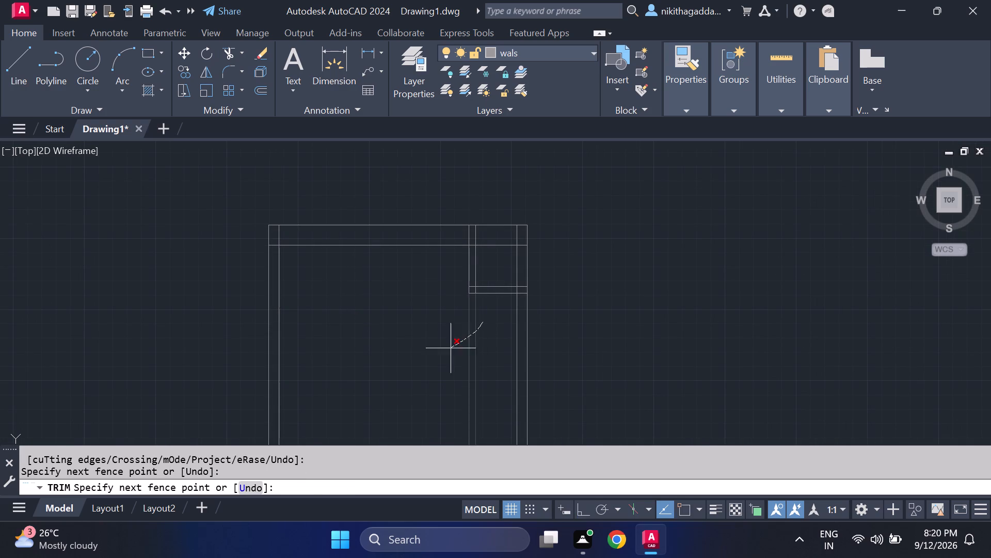
pyautogui.moveTo(449, 350); pyautogui.dragTo(440, 357)
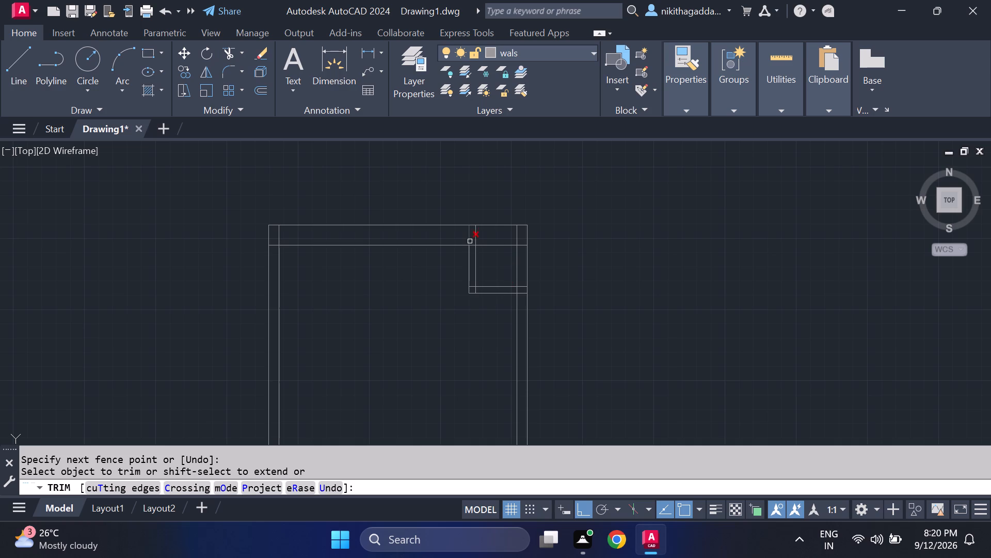
# Trim the partition stubs and the overlapping inner wall lines inside the 18" north wall band, cleaning both of its corners.
pyautogui.moveTo(486, 239); pyautogui.dragTo(465, 239)
pyautogui.scroll(2, 522, 236)
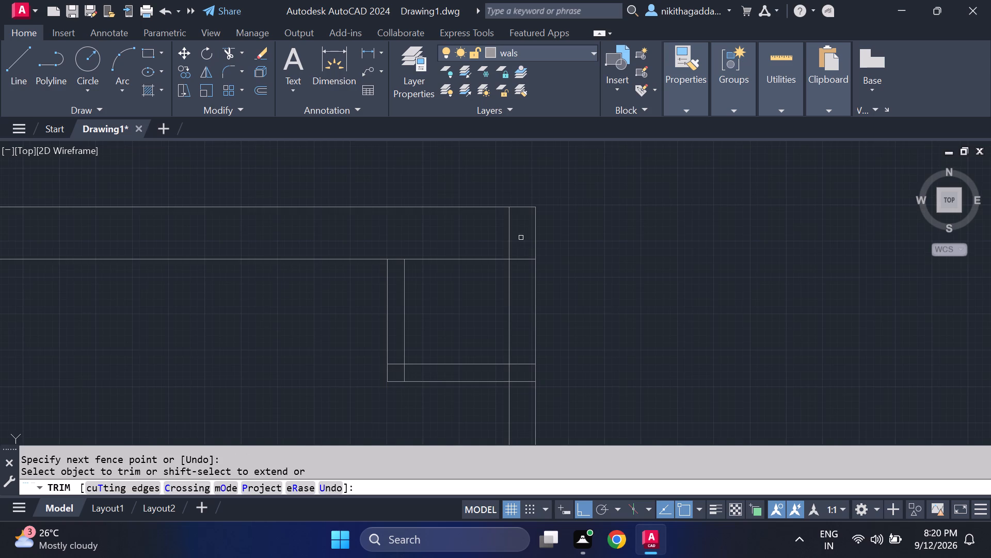
pyautogui.moveTo(521, 238); pyautogui.dragTo(459, 242)
pyautogui.scroll(-2, 294, 291)
pyautogui.scroll(2, 127, 280)
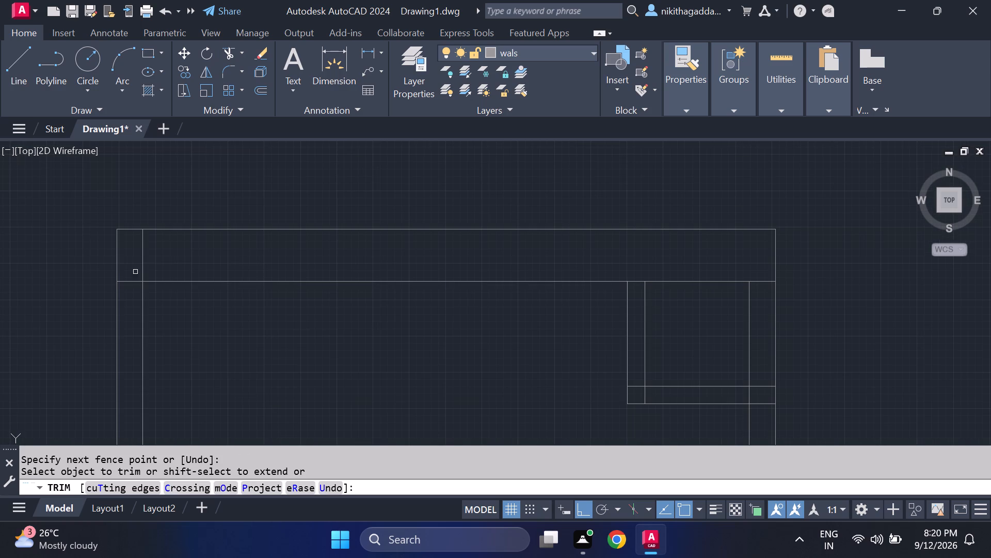
pyautogui.moveTo(150, 261); pyautogui.dragTo(137, 284)
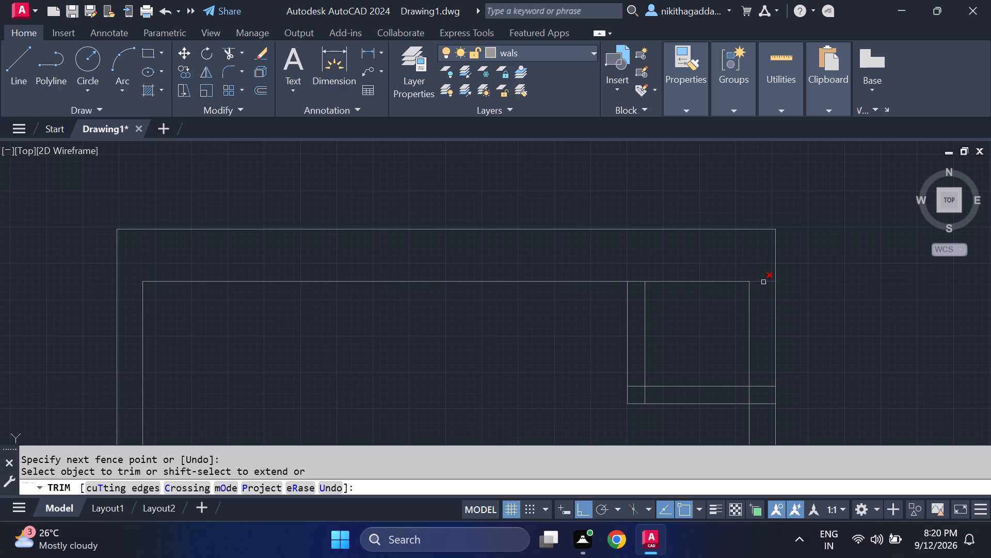
pyautogui.click(763, 282)
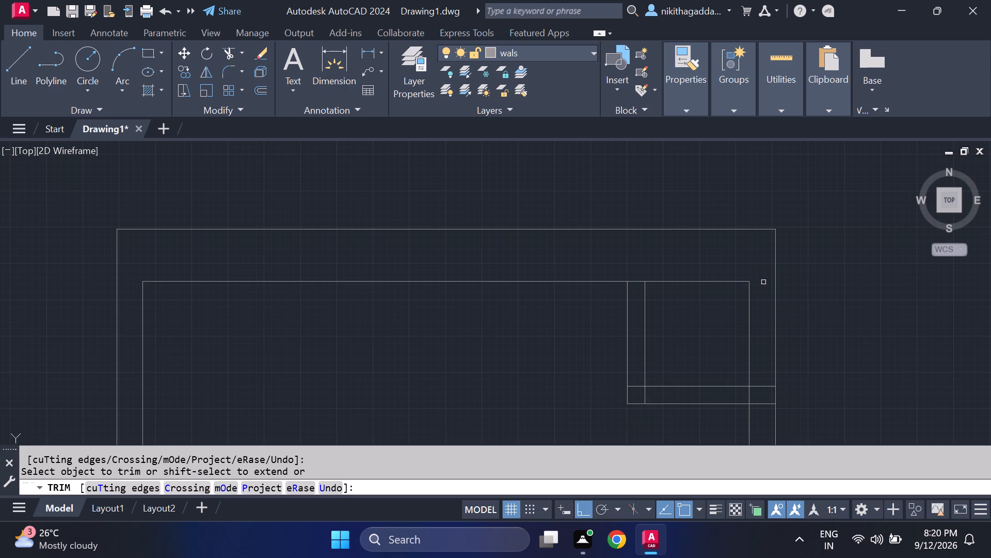
# Trim the cross wall ends inside the east wall and the overlapping lines where the partition meets the cross wall.
pyautogui.moveTo(505, 399); pyautogui.dragTo(448, 366, button='middle')
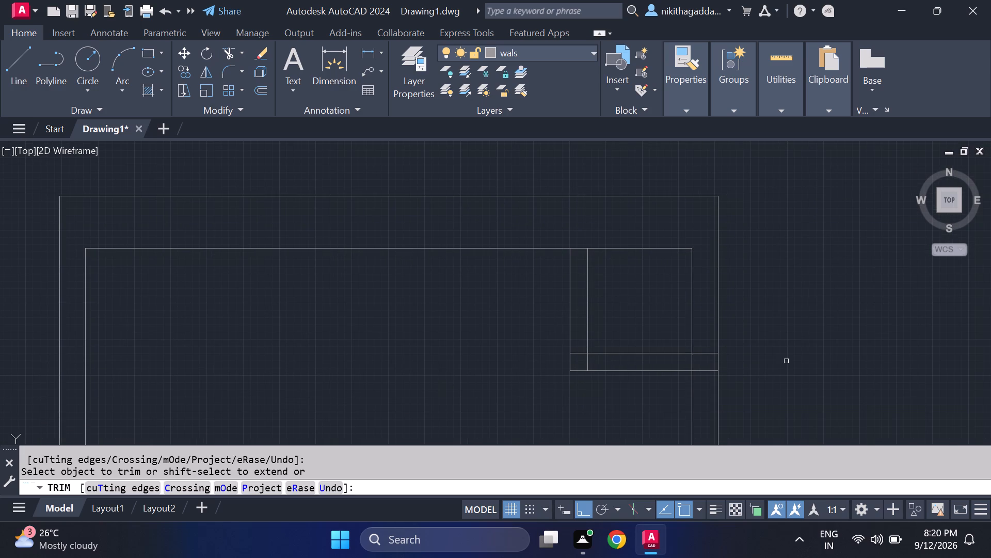
pyautogui.moveTo(702, 339); pyautogui.dragTo(709, 391)
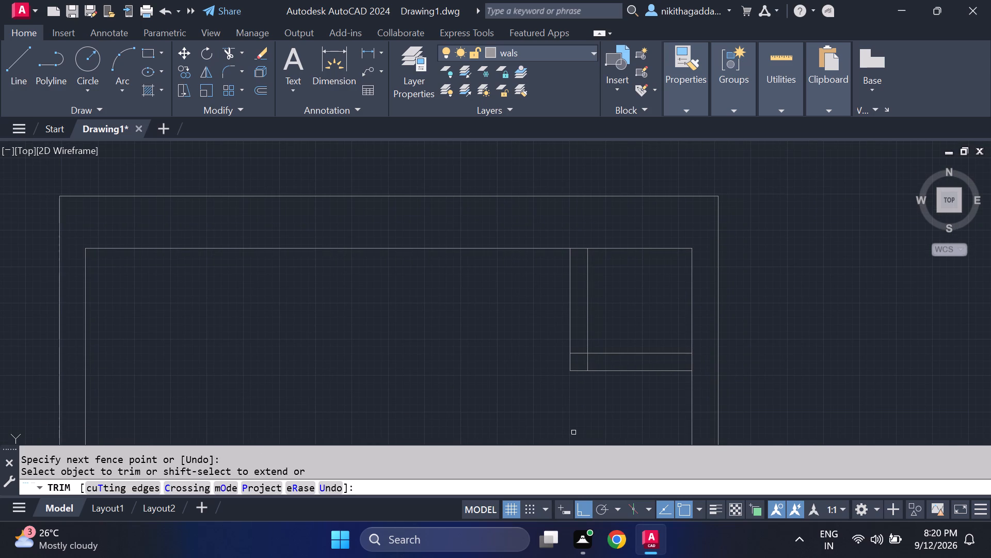
pyautogui.scroll(1, 554, 397)
pyautogui.moveTo(594, 318); pyautogui.dragTo(598, 329)
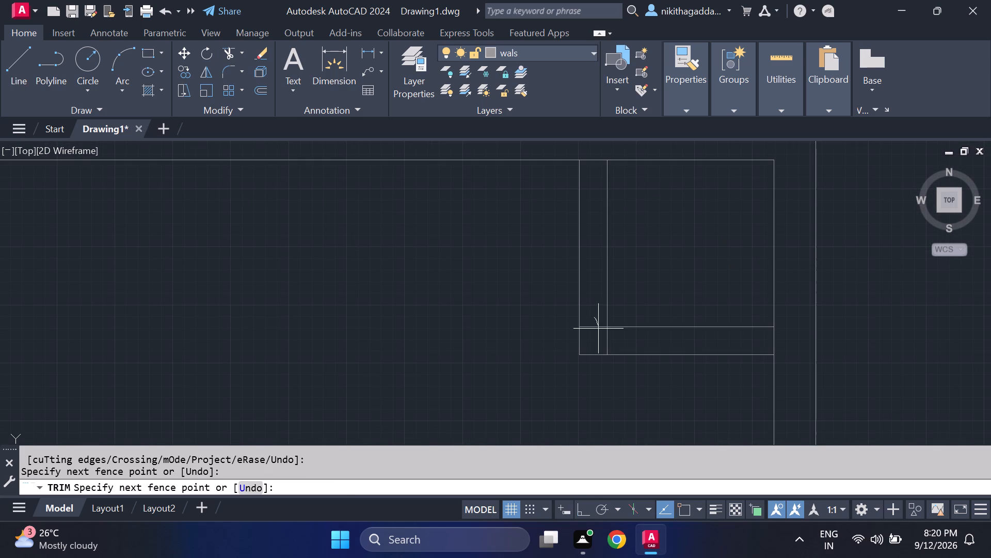
pyautogui.moveTo(598, 329); pyautogui.dragTo(608, 340)
pyautogui.scroll(-4, 594, 354)
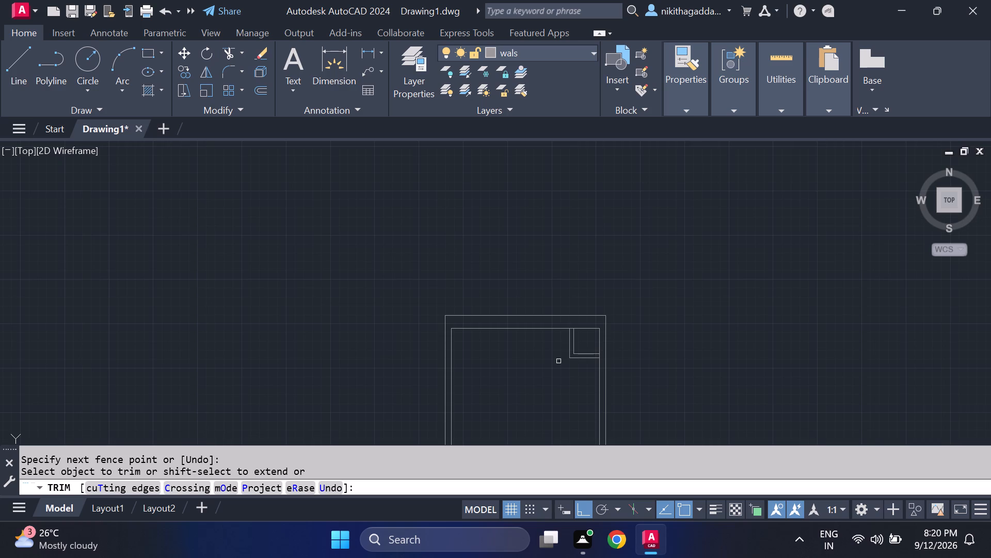
pyautogui.moveTo(558, 361); pyautogui.dragTo(531, 288, button='middle')
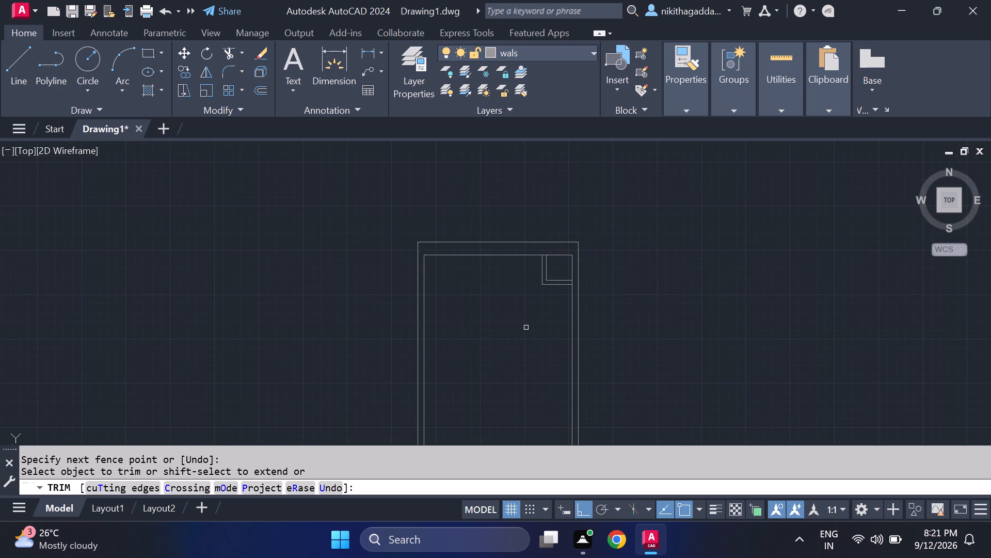
pyautogui.press('Escape')
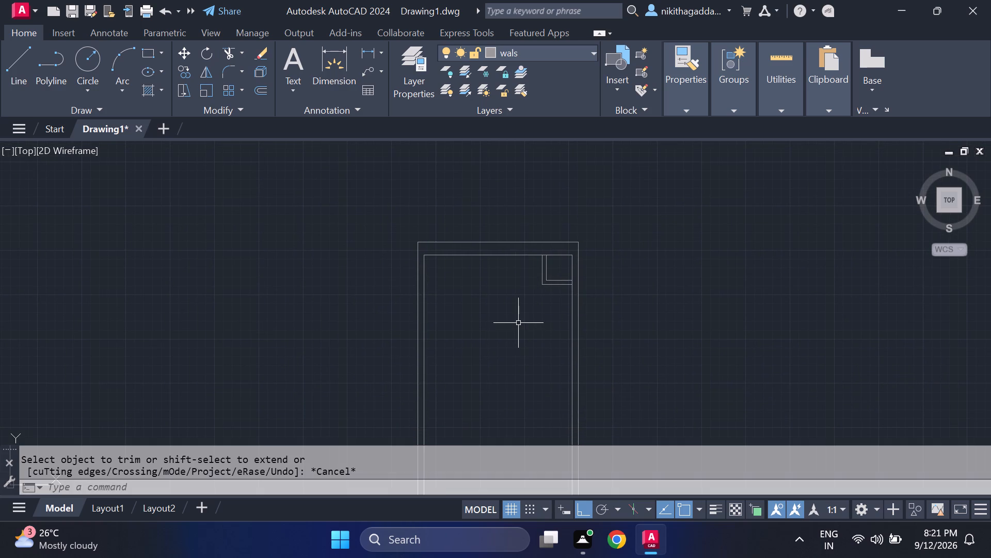
# Offset the inner line of the north wall 11'5" toward the south.
pyautogui.moveTo(518, 322); pyautogui.dragTo(517, 332, button='middle')
pyautogui.middleClick(517, 332)
pyautogui.middleClick(517, 332)
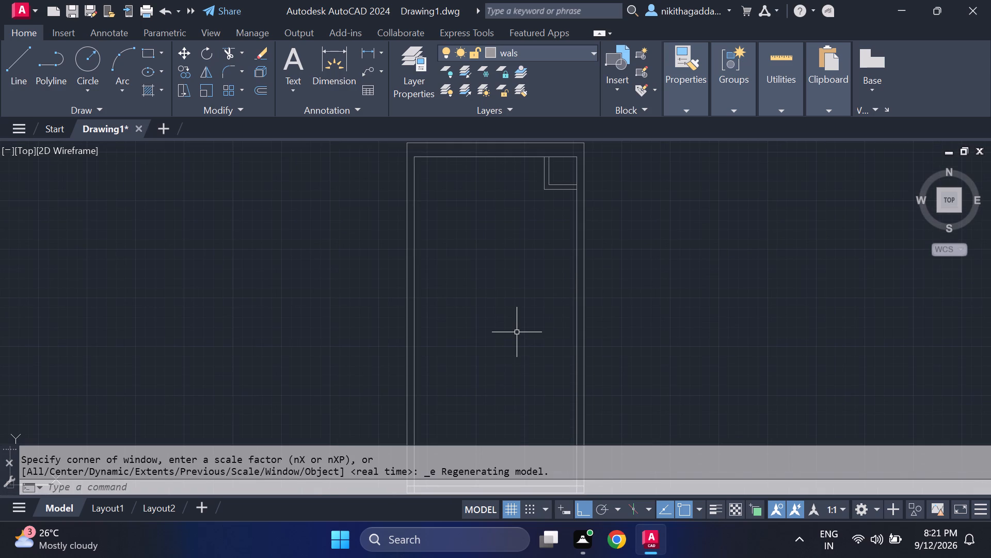
pyautogui.moveTo(484, 322); pyautogui.dragTo(483, 362, button='middle')
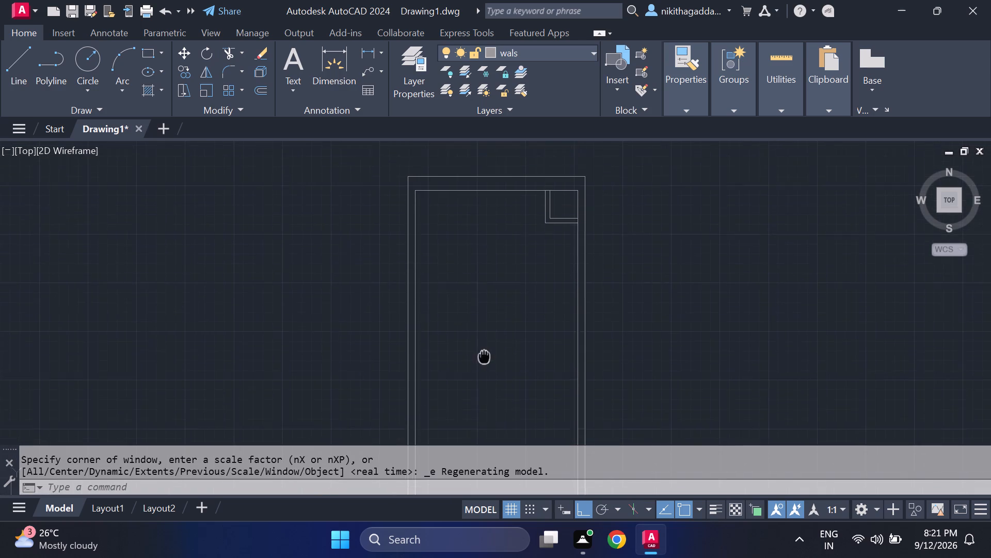
pyautogui.moveTo(483, 362); pyautogui.dragTo(481, 373, button='middle')
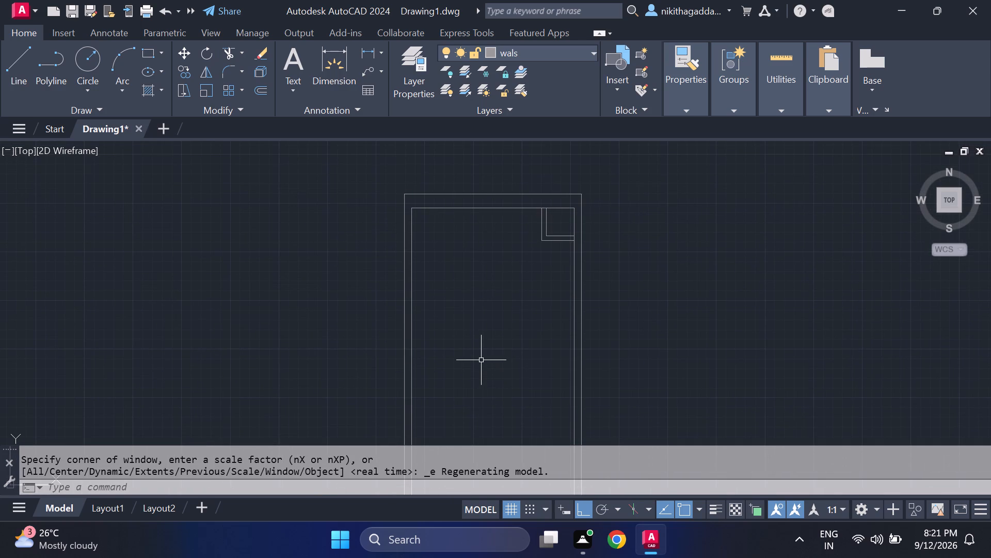
pyautogui.write('of')
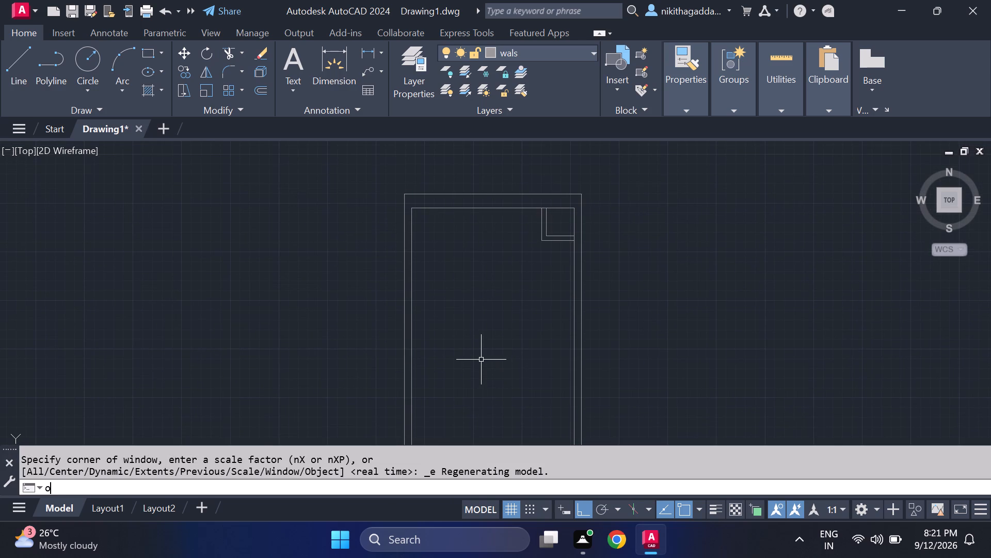
pyautogui.press('Return')
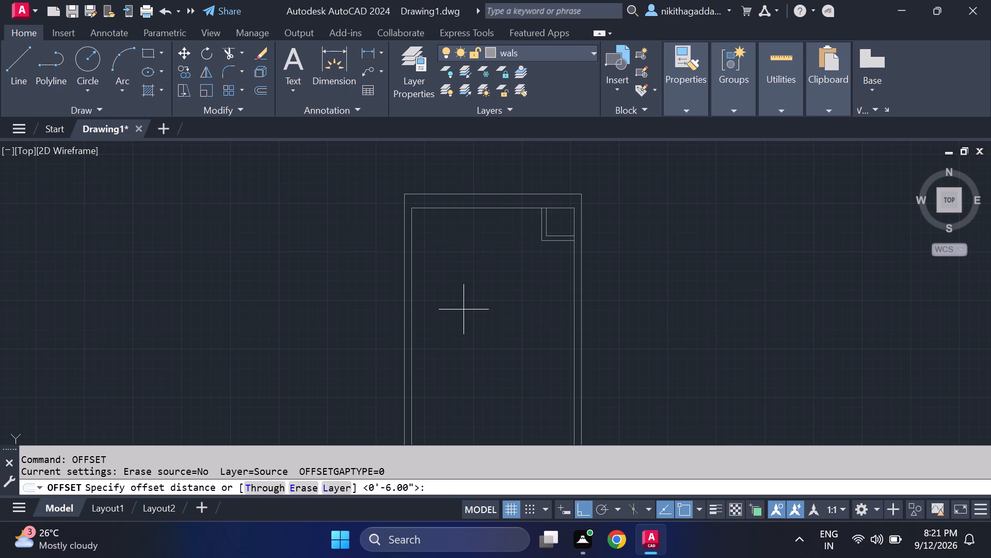
pyautogui.write('11')
pyautogui.press("'")
pyautogui.write('5"')
pyautogui.press('Return')
pyautogui.click(461, 210)
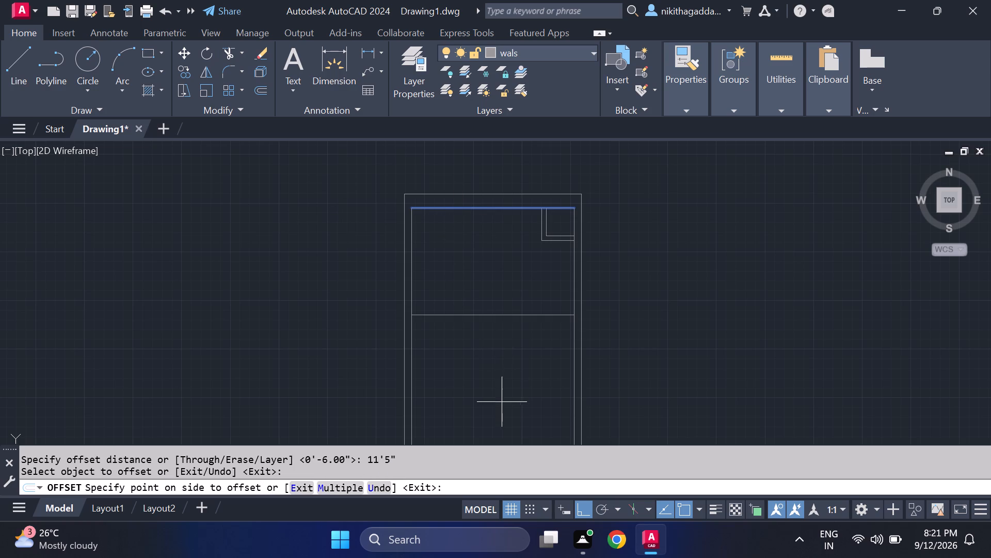
pyautogui.click(500, 381)
pyautogui.press('Escape')
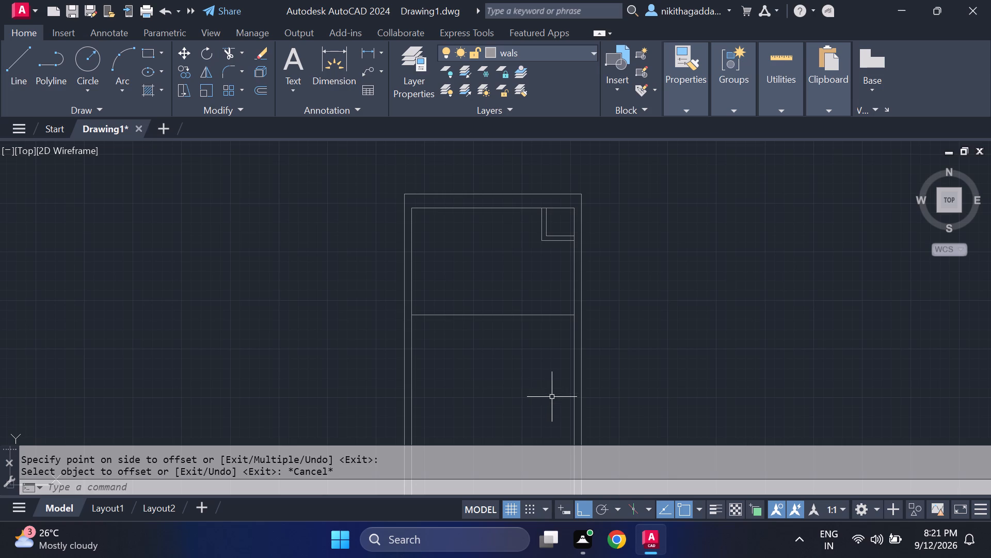
# Offset the horizontal line 11'5" below the north wall's inner line by 18" toward the south.
pyautogui.scroll(2, 515, 378)
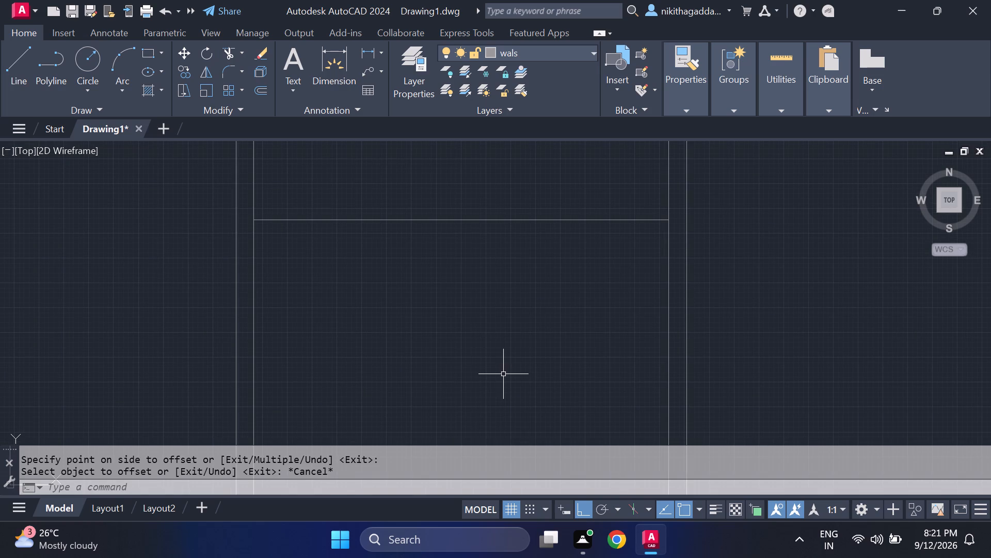
pyautogui.write('of')
pyautogui.press('Return')
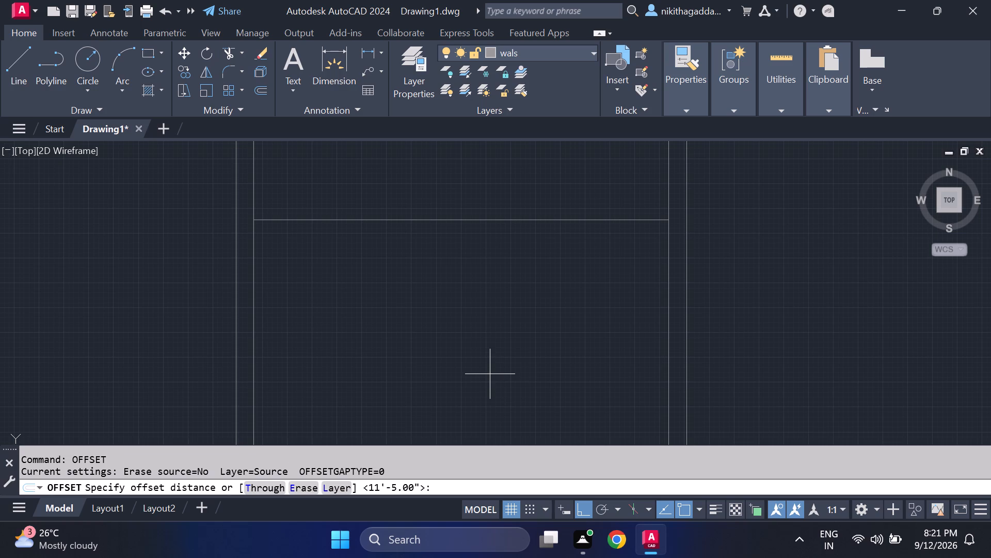
pyautogui.scroll(-3, 427, 331)
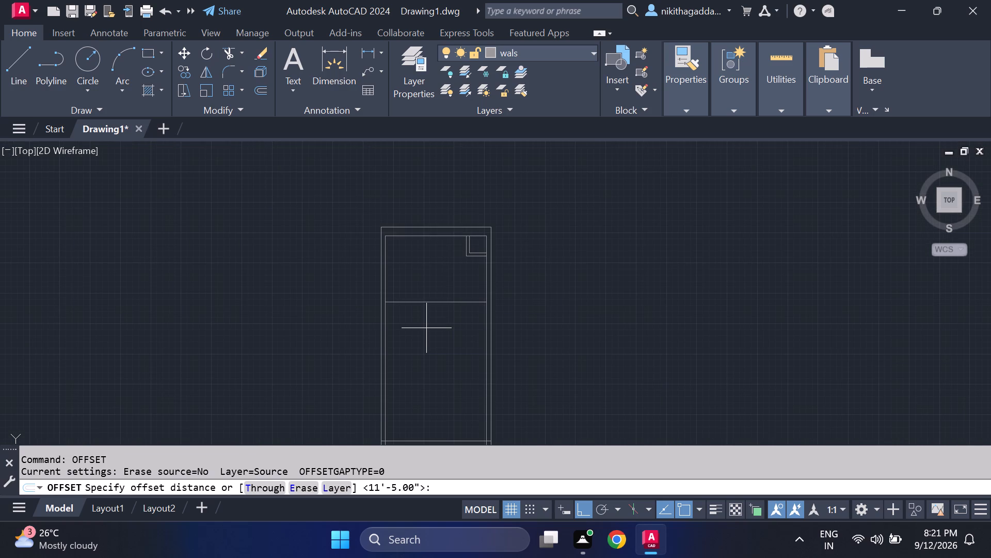
pyautogui.press('1')
pyautogui.press('8')
pyautogui.hotkey('shift', '"')
pyautogui.press('Return')
pyautogui.scroll(2, 438, 308)
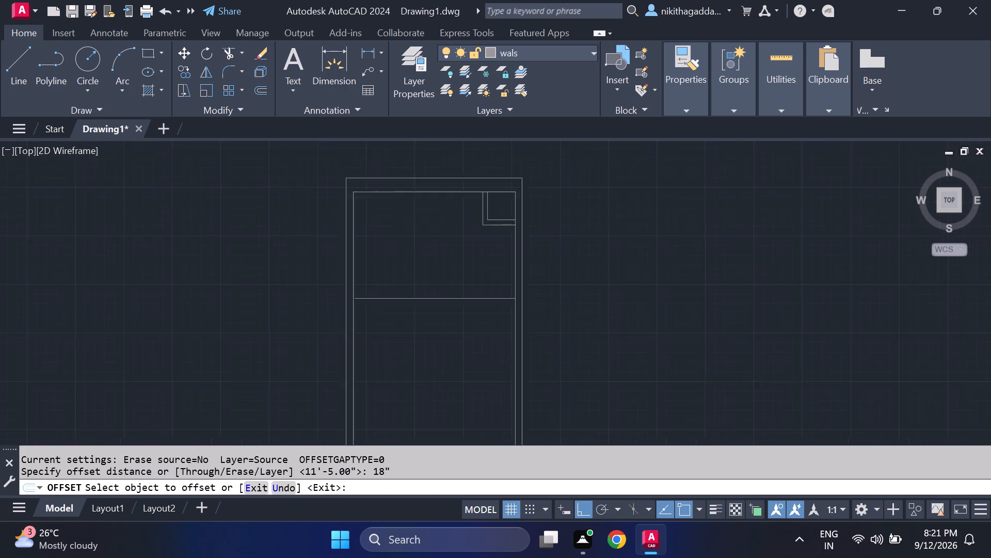
pyautogui.click(451, 295)
pyautogui.click(454, 331)
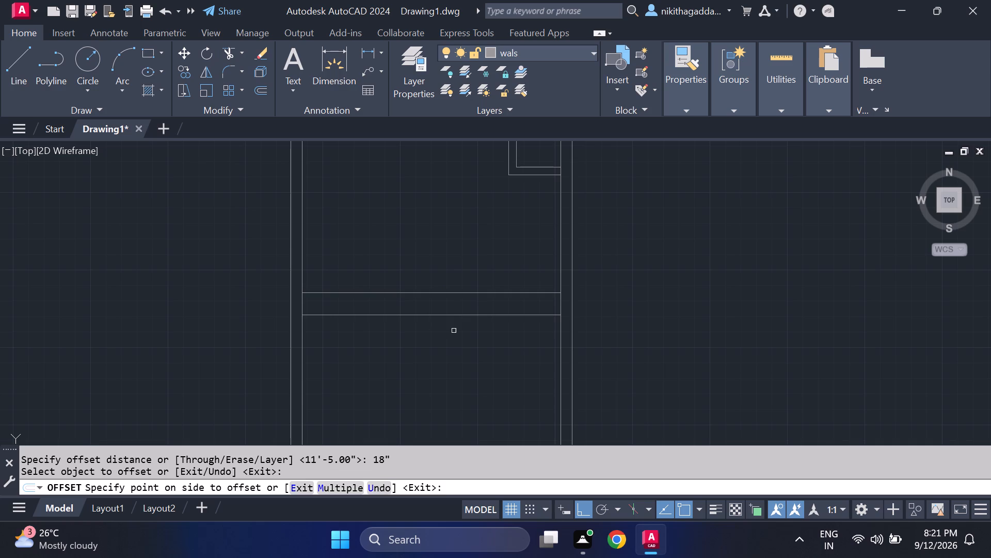
pyautogui.press('Escape')
pyautogui.press('`')
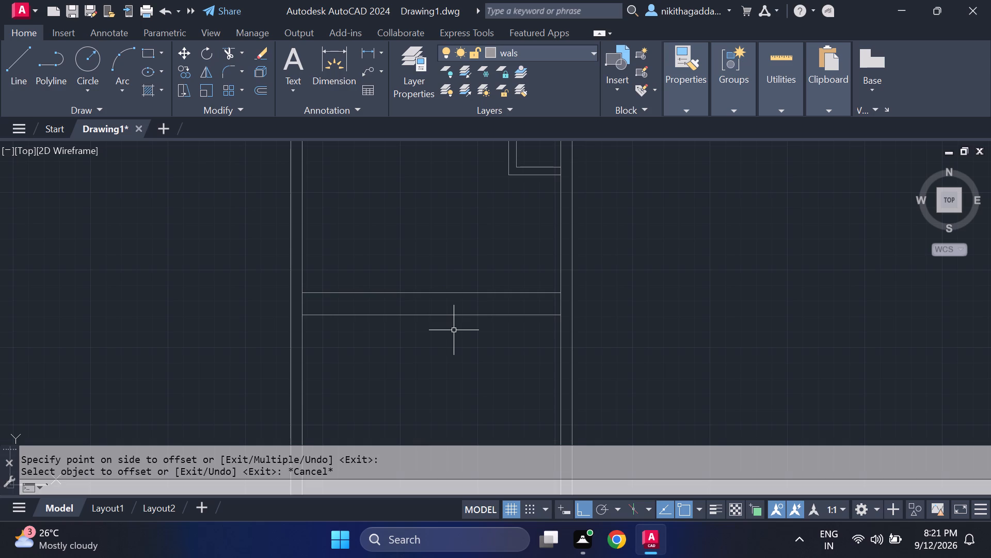
# Measure the north room's clear width between the inner lines of the west and east walls.
pyautogui.scroll(-3, 454, 331)
pyautogui.scroll(1, 459, 356)
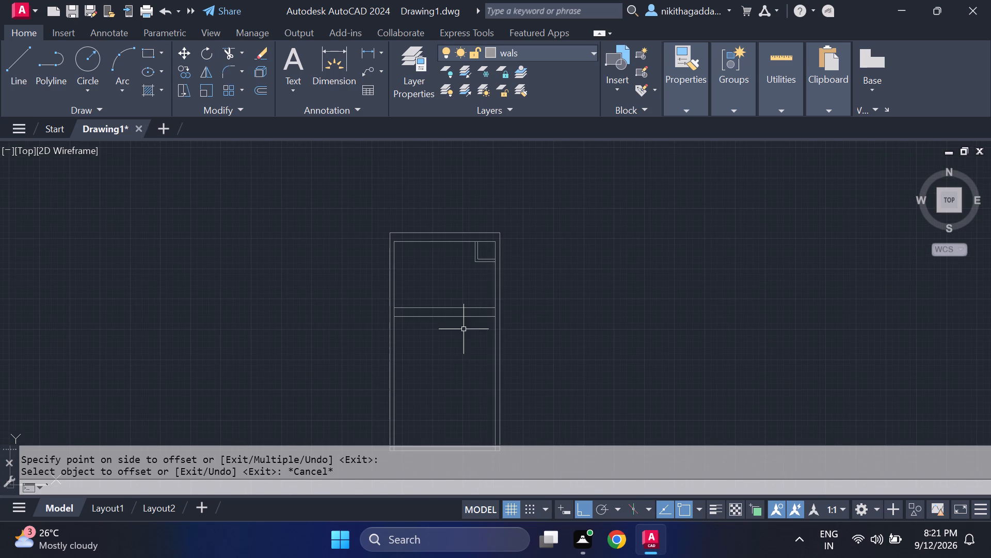
pyautogui.scroll(1, 425, 266)
pyautogui.click(361, 50)
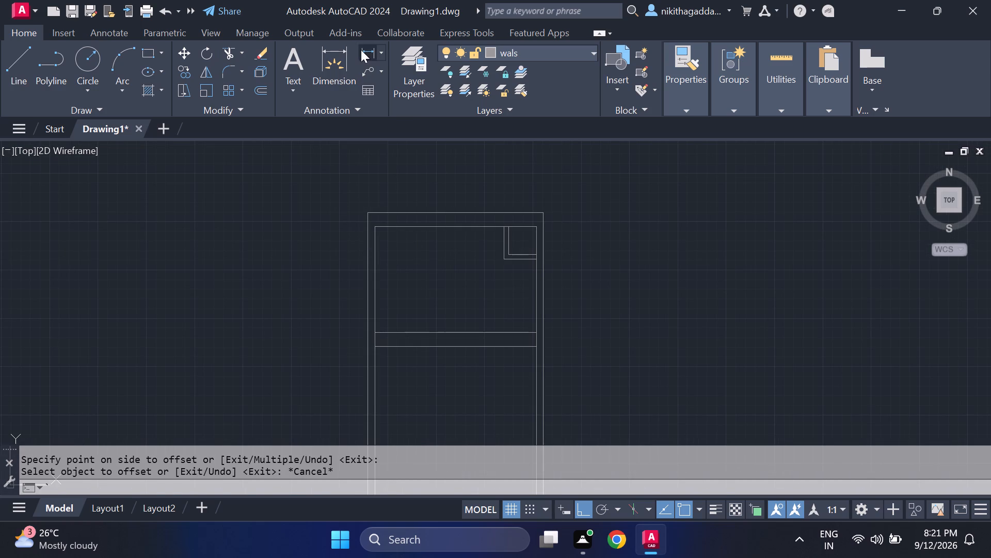
pyautogui.scroll(2, 375, 277)
pyautogui.click(375, 310)
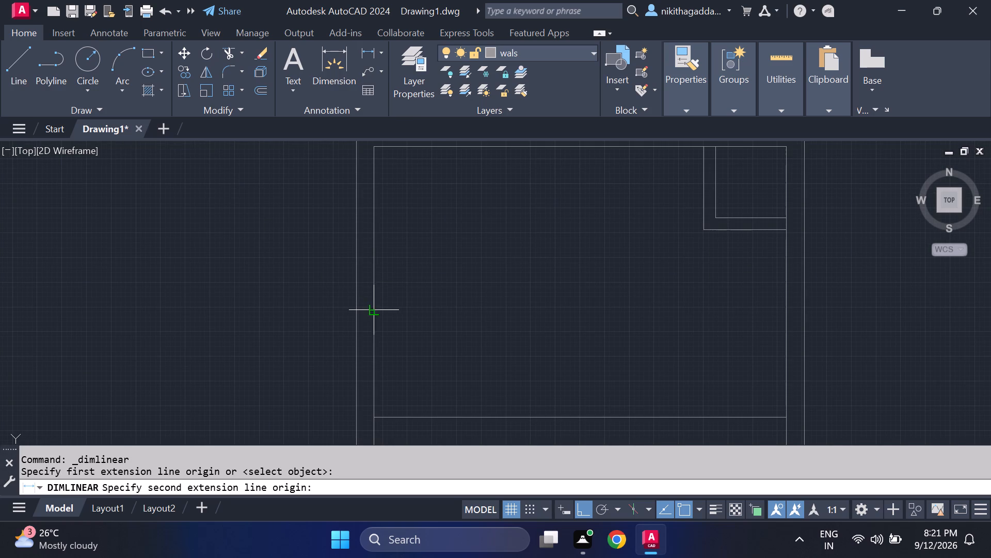
pyautogui.click(786, 313)
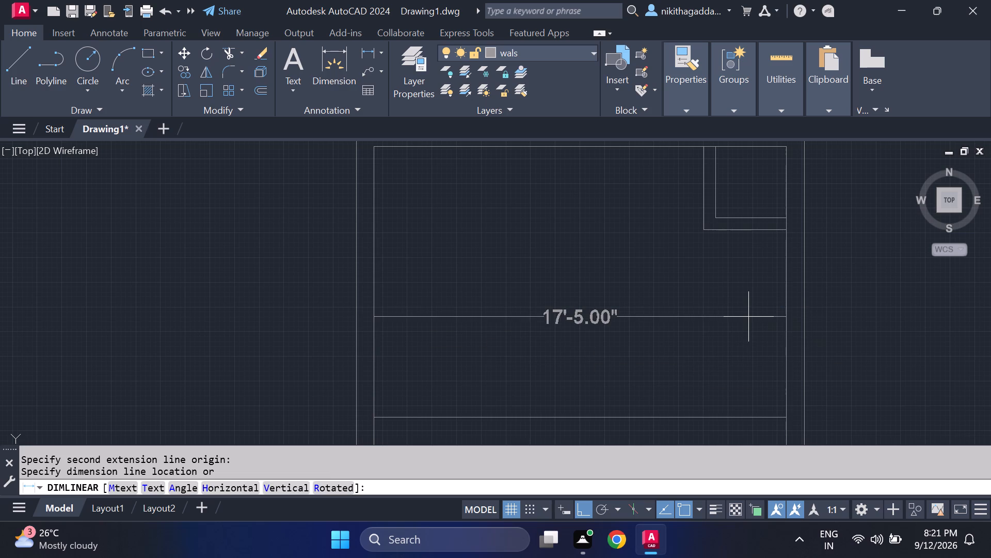
pyautogui.press('Escape')
# Measure the north room's clear depth from the north wall's inner line to the upper line of the 18" band.
pyautogui.press('space')
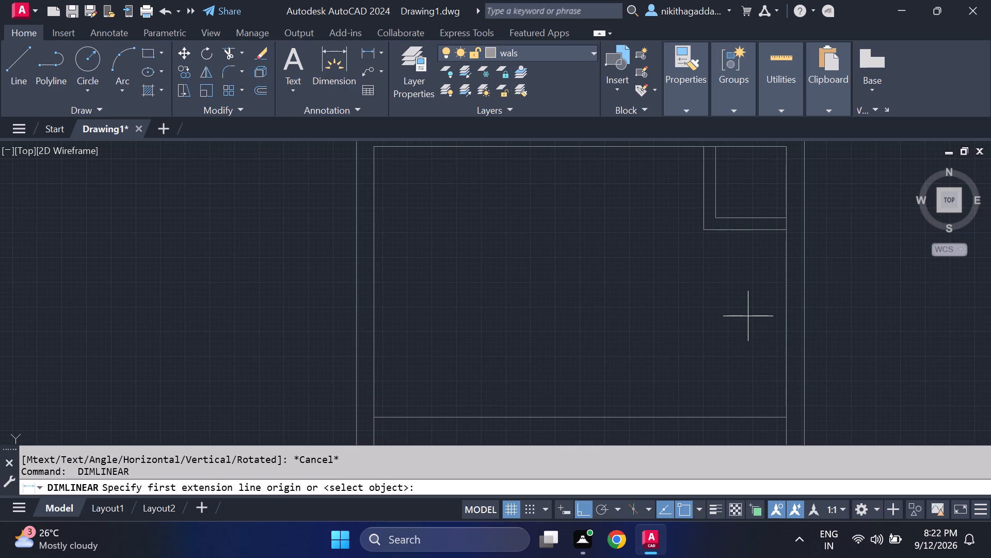
pyautogui.scroll(-2, 630, 208)
pyautogui.scroll(2, 629, 206)
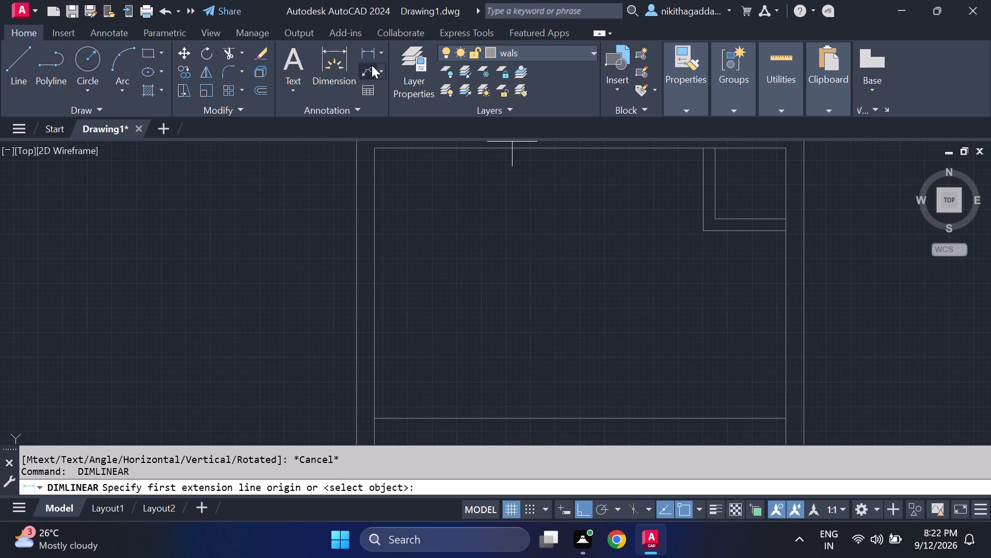
pyautogui.click(370, 52)
pyautogui.click(530, 153)
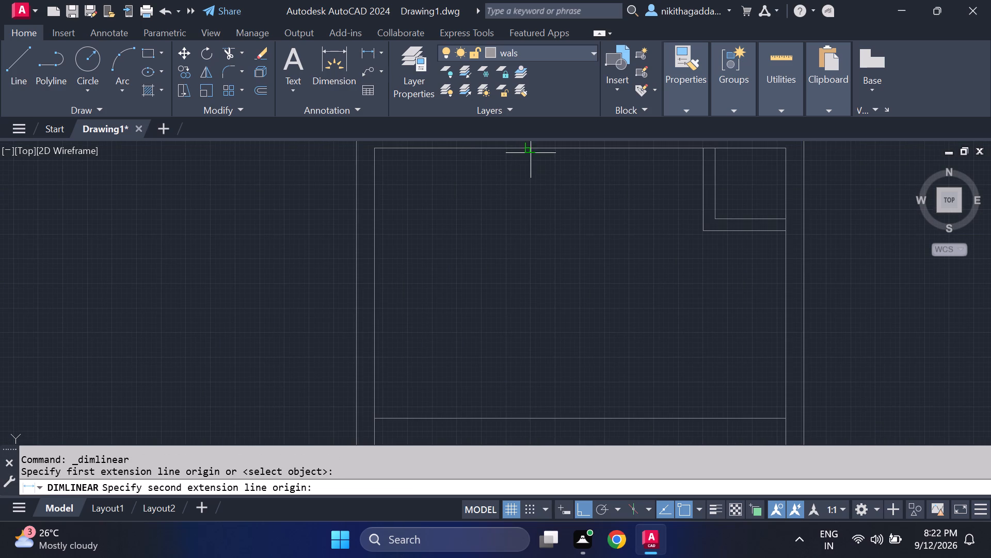
pyautogui.click(532, 418)
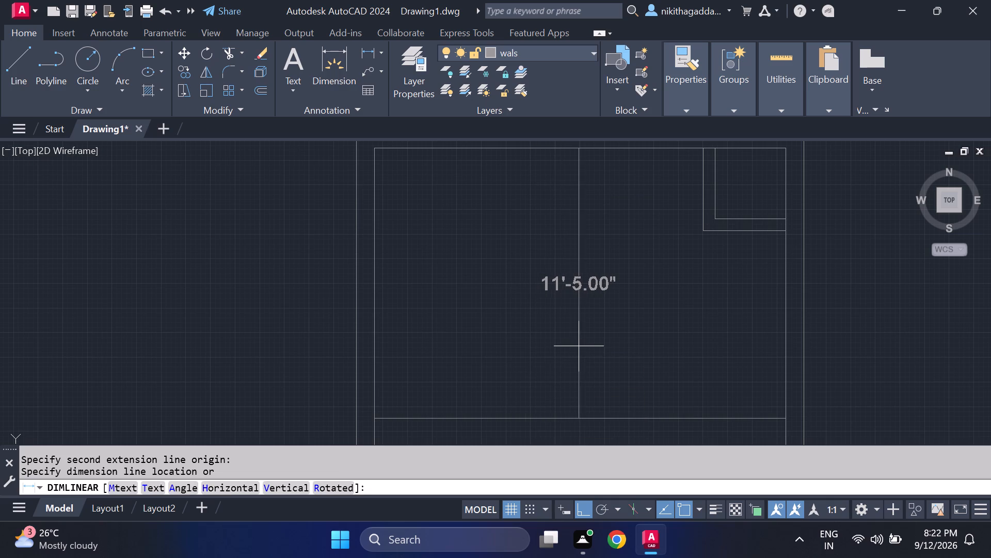
pyautogui.press('Escape')
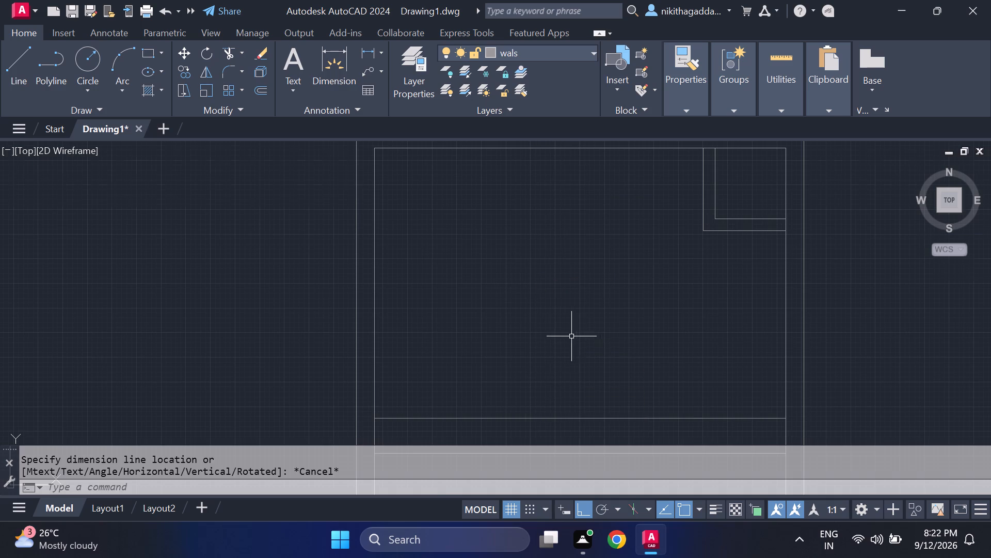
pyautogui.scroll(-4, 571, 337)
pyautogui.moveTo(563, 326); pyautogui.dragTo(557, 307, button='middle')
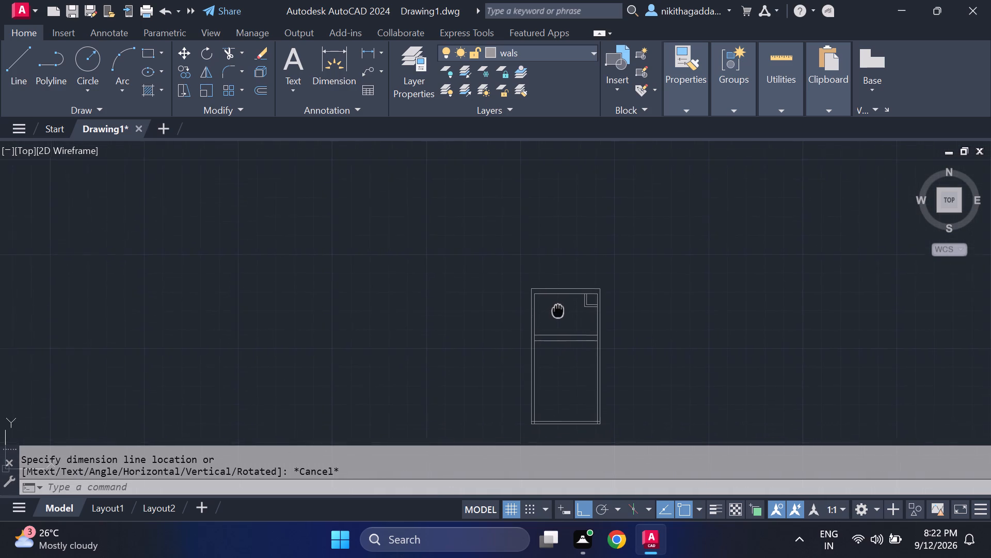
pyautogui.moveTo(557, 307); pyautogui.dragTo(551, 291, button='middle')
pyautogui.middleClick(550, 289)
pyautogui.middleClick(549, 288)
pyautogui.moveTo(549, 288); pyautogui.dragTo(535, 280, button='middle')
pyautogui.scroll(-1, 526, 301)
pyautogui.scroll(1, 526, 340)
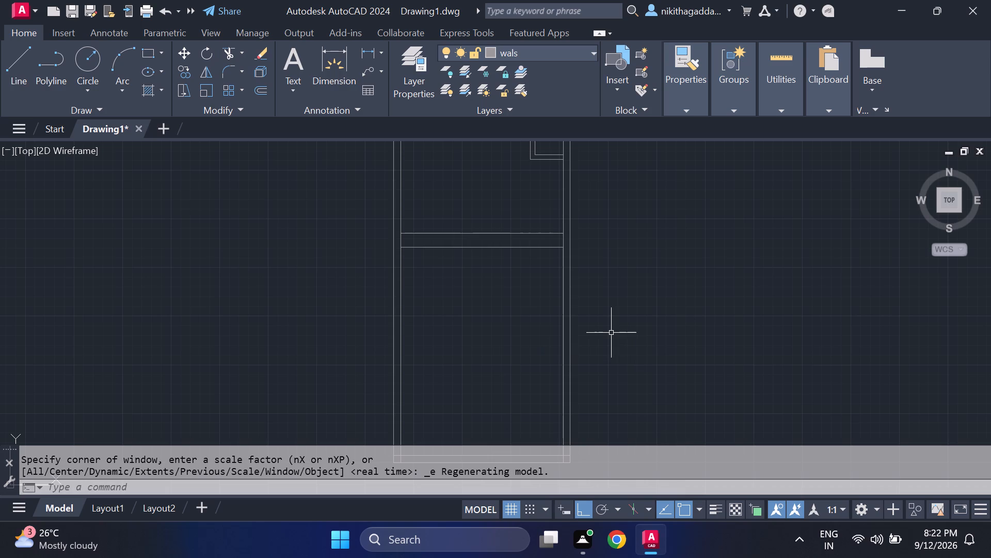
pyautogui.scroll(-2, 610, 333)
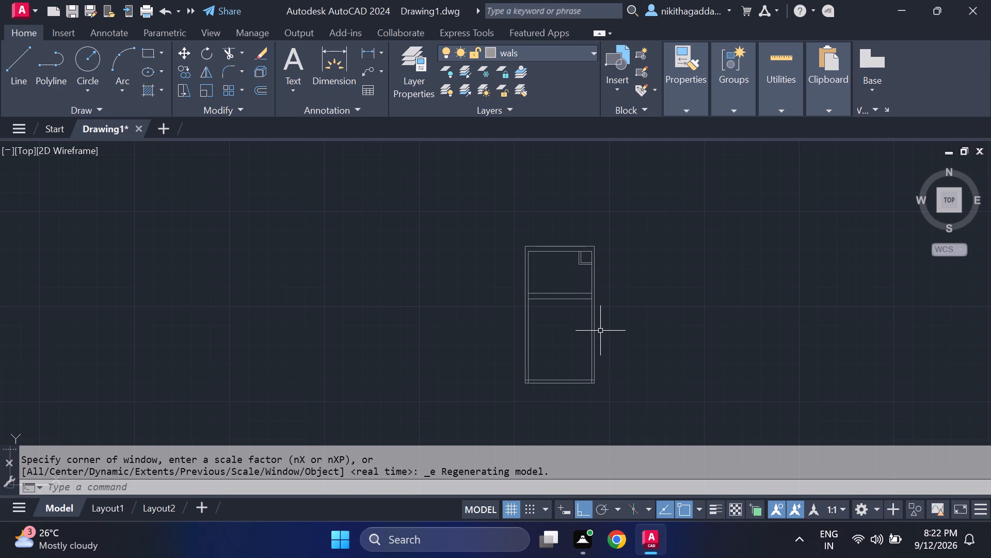
# Offset the inner line of the west wall 4' toward the east.
pyautogui.scroll(3, 544, 320)
pyautogui.moveTo(542, 319); pyautogui.dragTo(526, 324, button='middle')
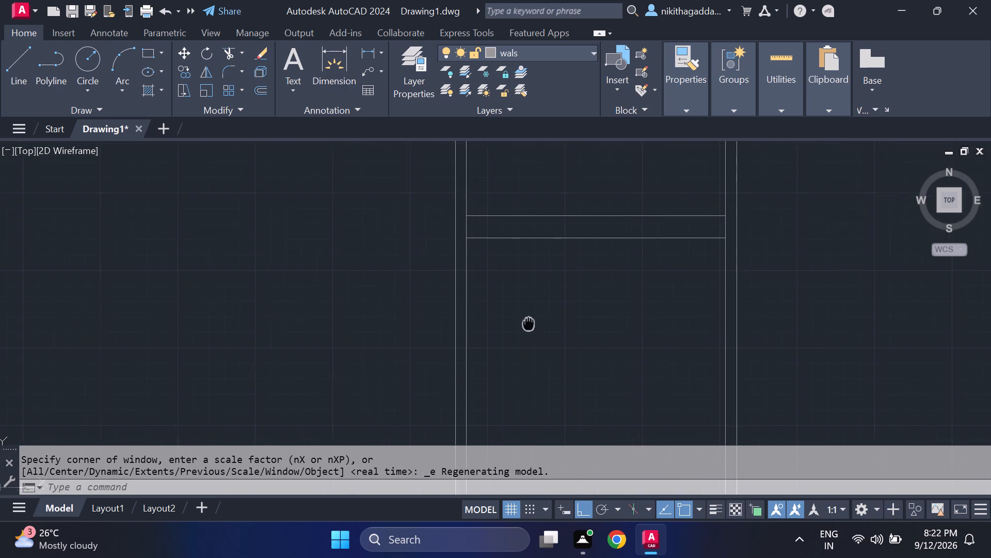
pyautogui.moveTo(526, 324); pyautogui.dragTo(438, 286, button='middle')
pyautogui.write('of')
pyautogui.press('Return')
pyautogui.press('4')
pyautogui.press("'")
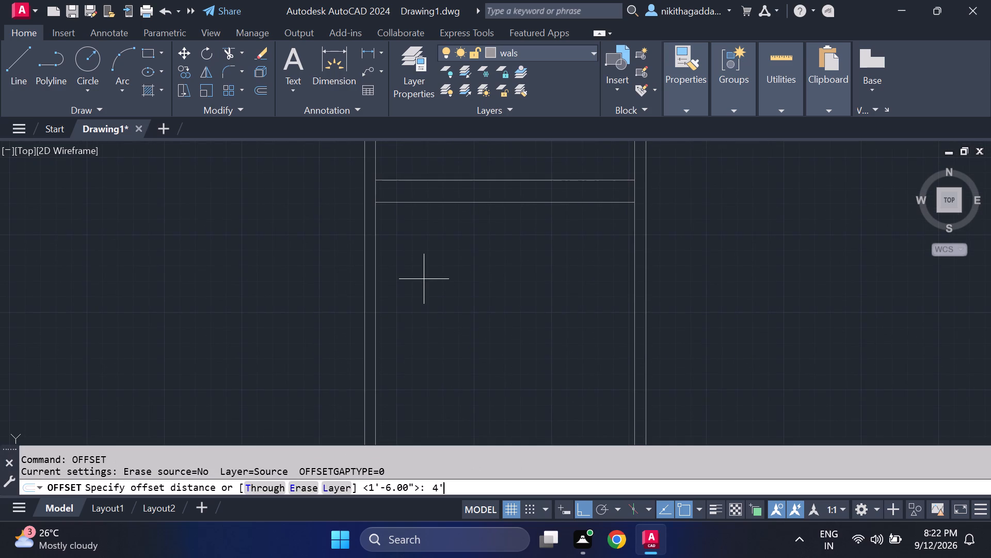
pyautogui.press('Return')
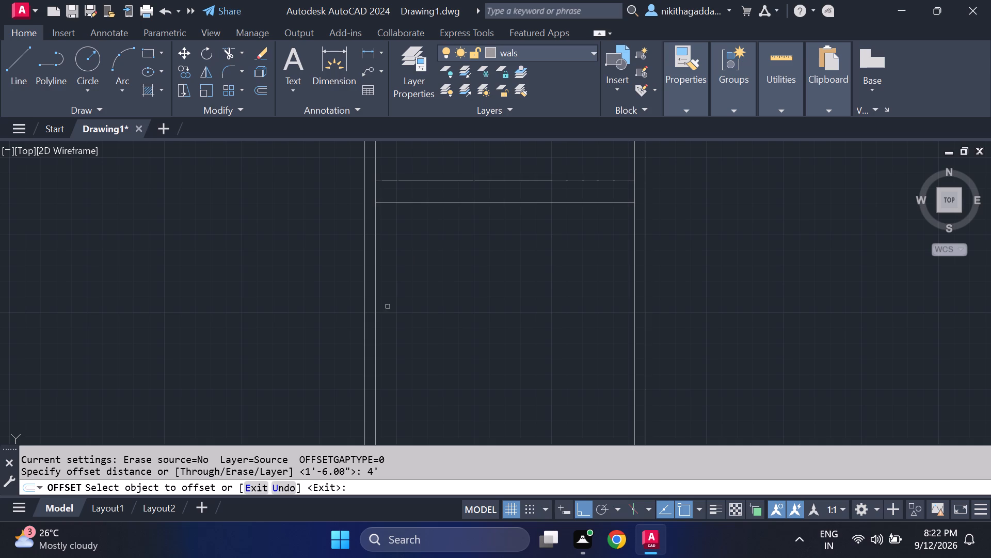
pyautogui.click(377, 325)
pyautogui.click(502, 312)
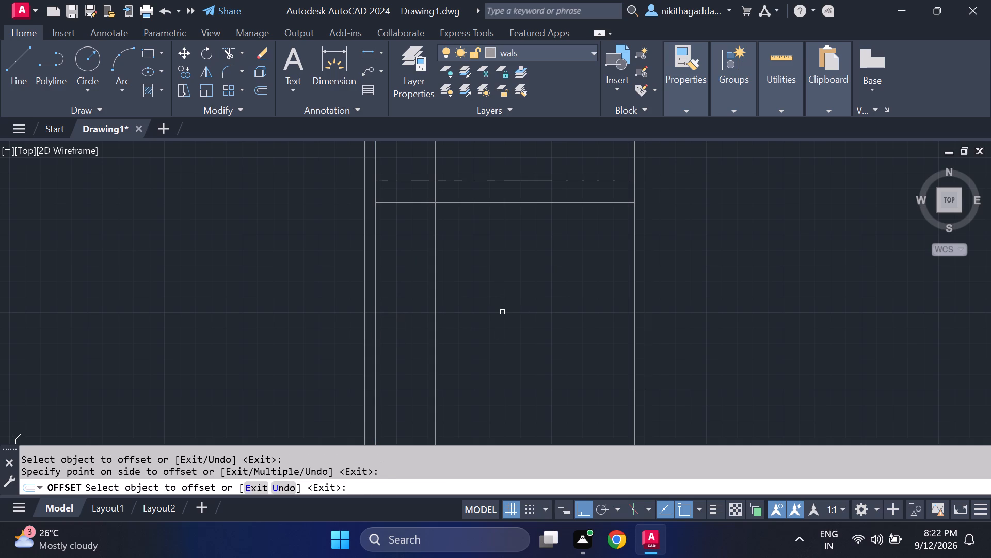
pyautogui.press('Escape')
# Offset the lower line of the 18" band below the north room 8'3" toward the south.
pyautogui.write('of')
pyautogui.press('Return')
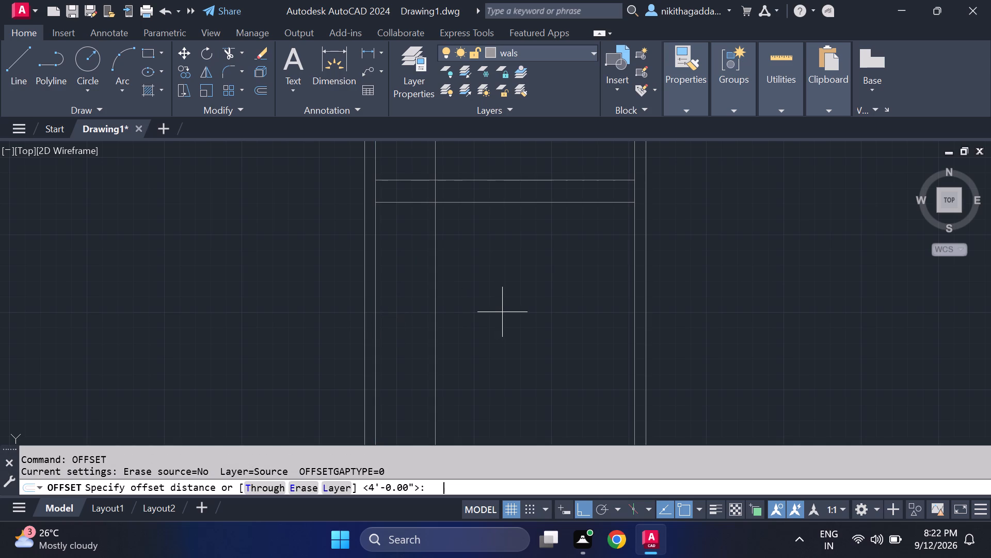
pyautogui.write("8'3")
pyautogui.hotkey('shift', '"')
pyautogui.press('Return')
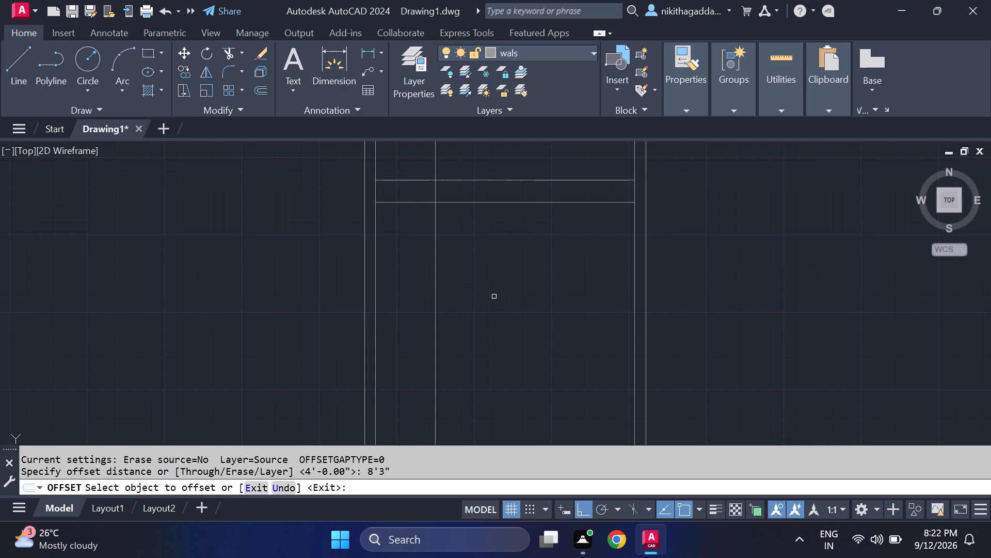
pyautogui.click(422, 204)
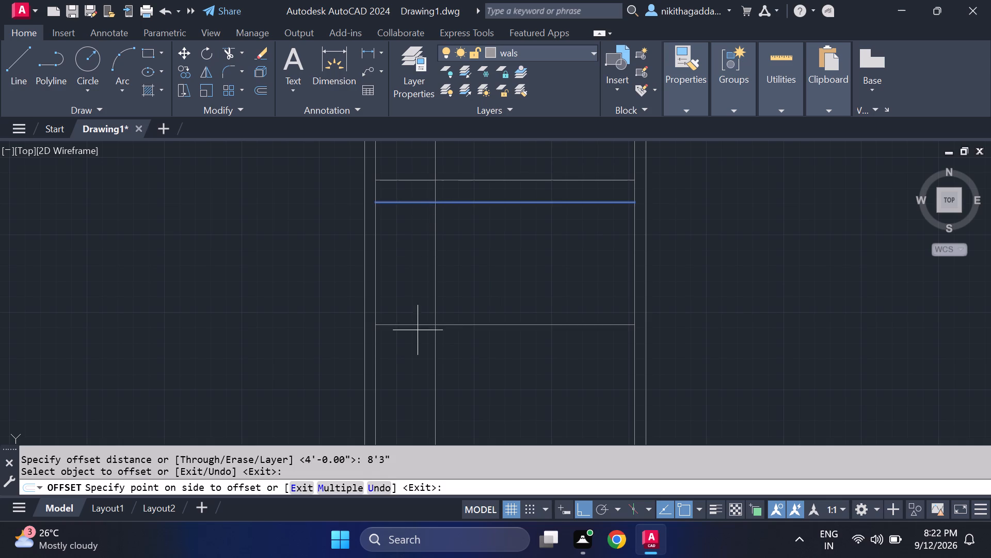
pyautogui.click(421, 384)
pyautogui.press('Escape')
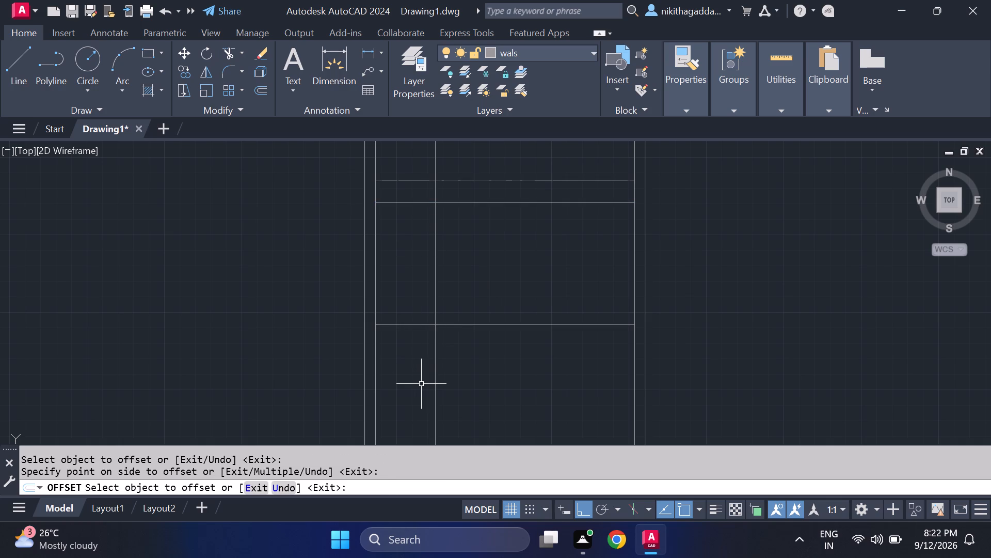
# Trim the vertical line 4' from the west wall above the 18" band's upper line and below the 8'3" offset line.
pyautogui.write('tr')
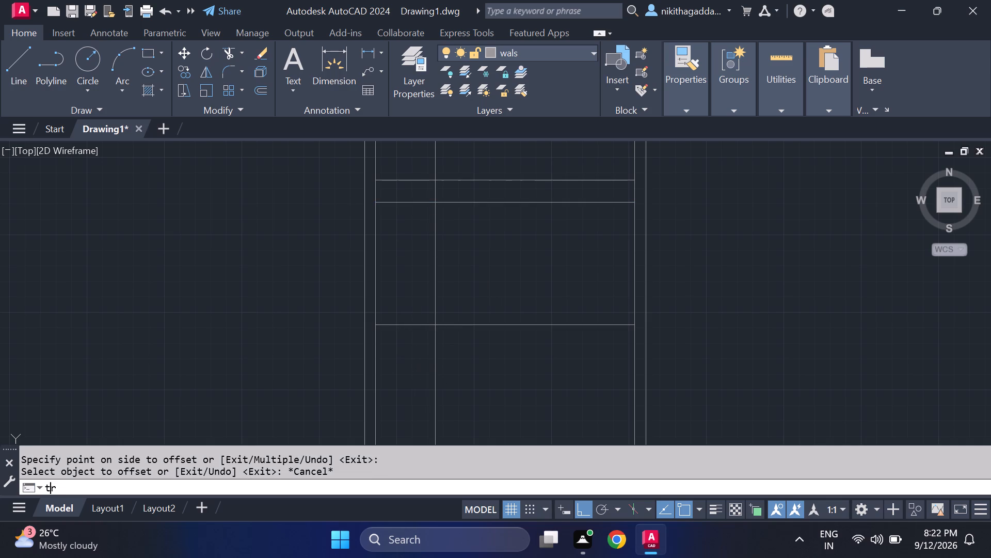
pyautogui.press('Return')
pyautogui.moveTo(479, 263); pyautogui.dragTo(488, 310, button='middle')
pyautogui.moveTo(470, 187); pyautogui.dragTo(444, 200)
pyautogui.moveTo(490, 180); pyautogui.dragTo(476, 189)
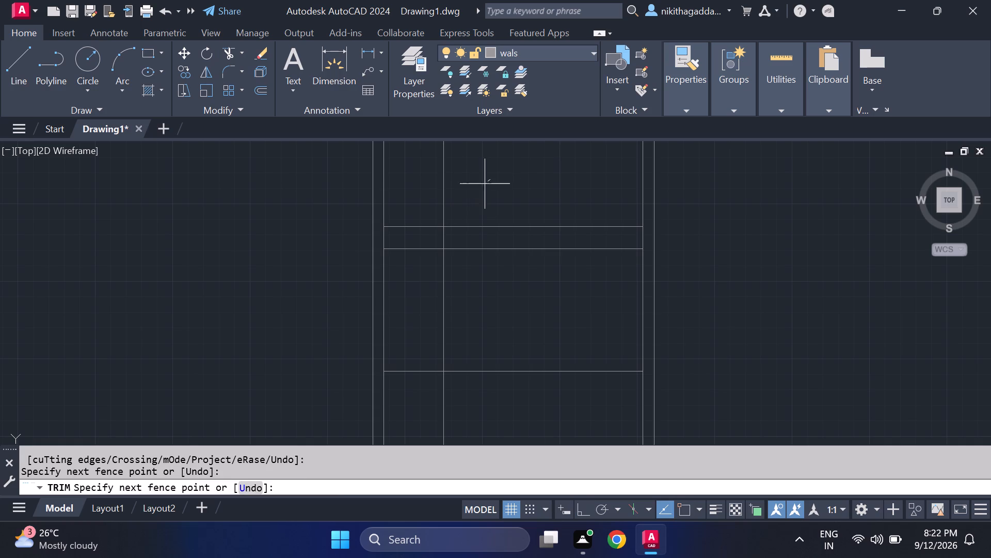
pyautogui.moveTo(476, 189); pyautogui.dragTo(423, 204)
pyautogui.scroll(-2, 507, 298)
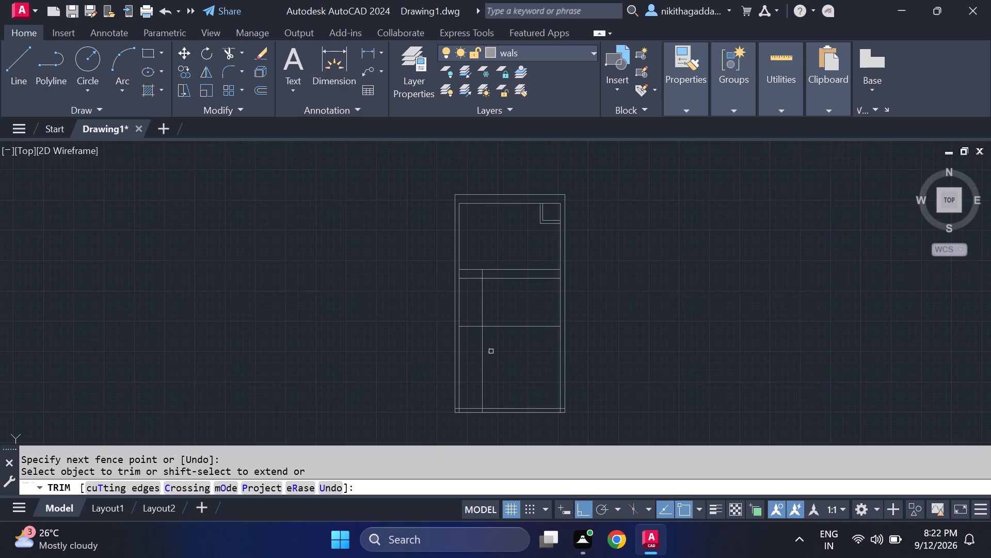
pyautogui.scroll(2, 491, 351)
pyautogui.moveTo(492, 351); pyautogui.dragTo(464, 405)
pyautogui.scroll(-1, 495, 393)
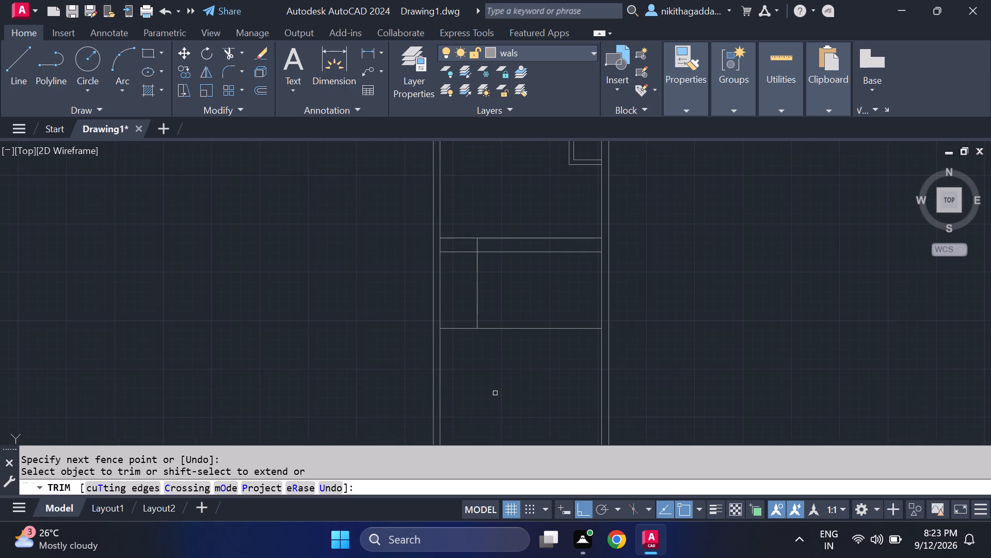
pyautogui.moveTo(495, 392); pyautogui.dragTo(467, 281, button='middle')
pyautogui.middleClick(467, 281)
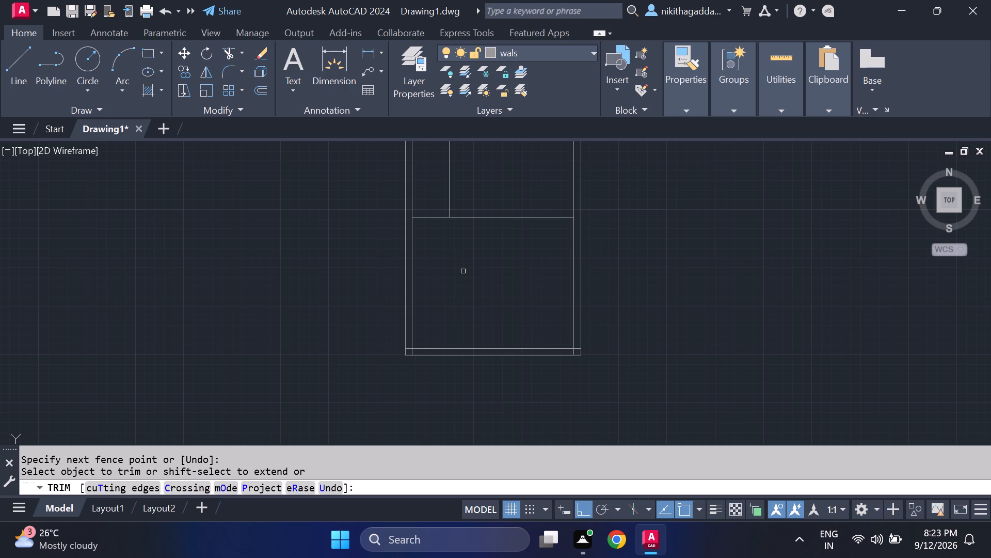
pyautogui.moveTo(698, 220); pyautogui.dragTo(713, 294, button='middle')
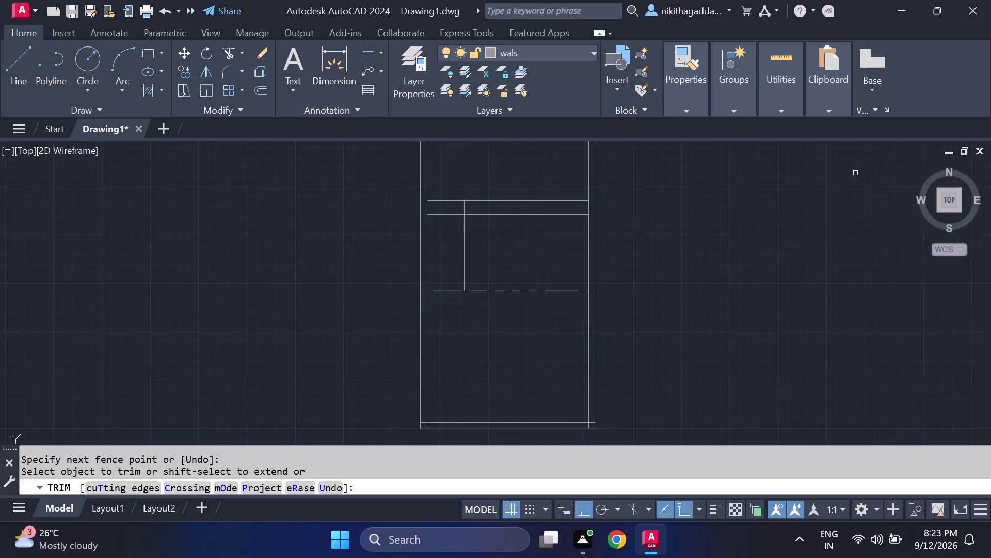
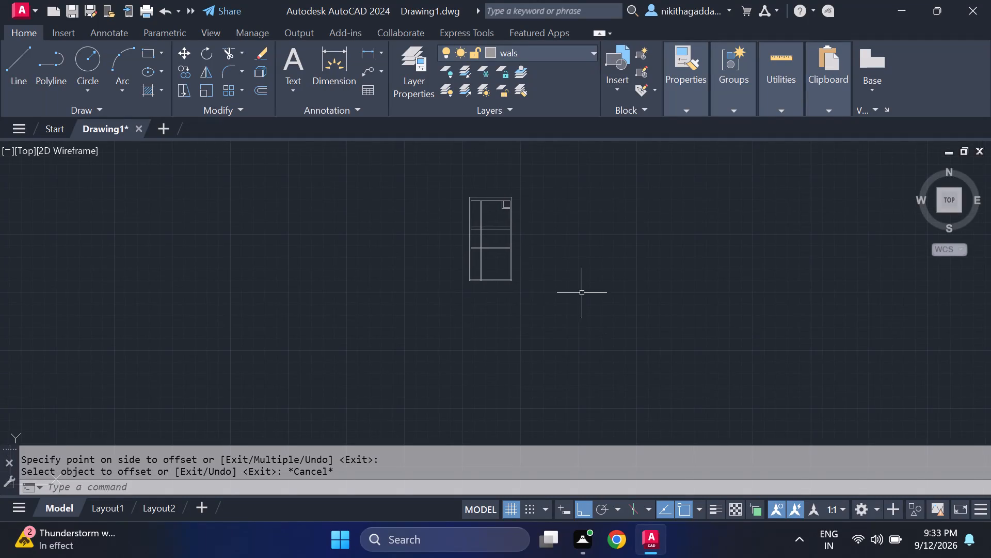
# Offset the lower line of the 6" horizontal partition 3'6" toward the south.
pyautogui.scroll(3, 498, 241)
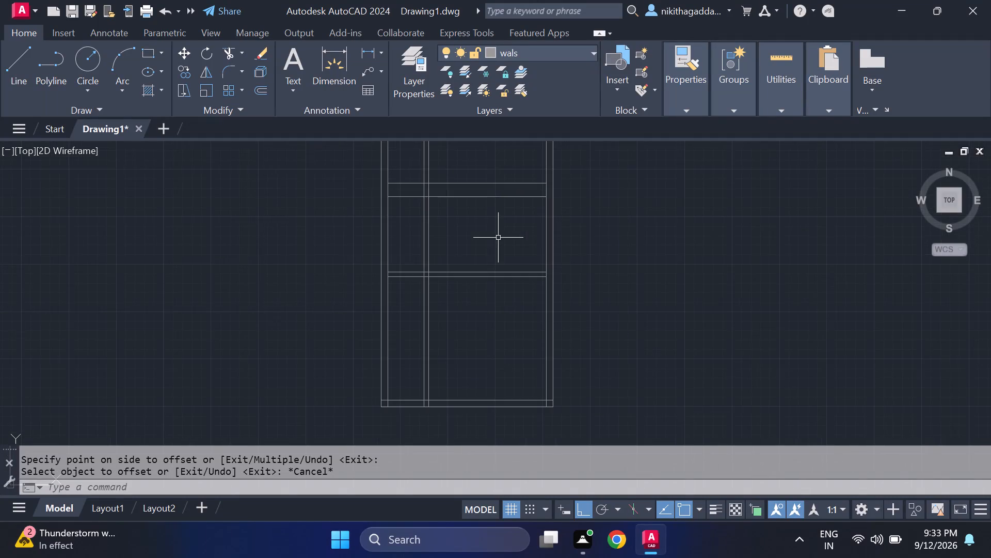
pyautogui.moveTo(498, 238); pyautogui.dragTo(503, 271, button='middle')
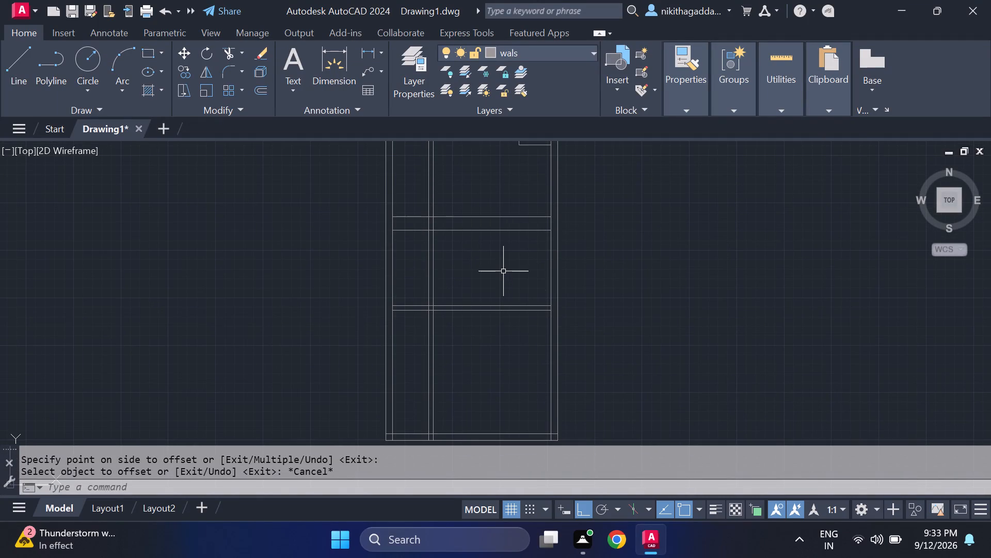
pyautogui.scroll(2, 428, 358)
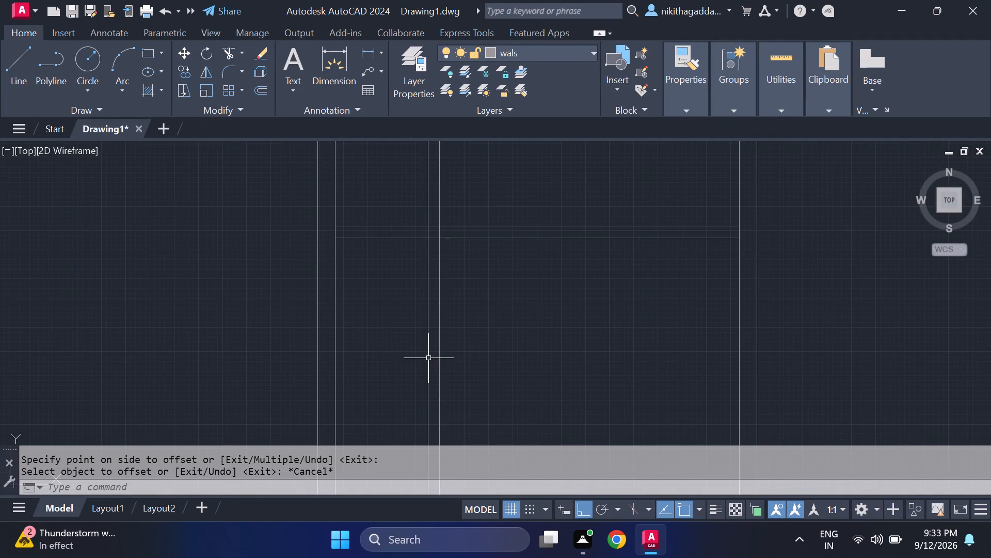
pyautogui.moveTo(402, 321); pyautogui.dragTo(425, 349, button='middle')
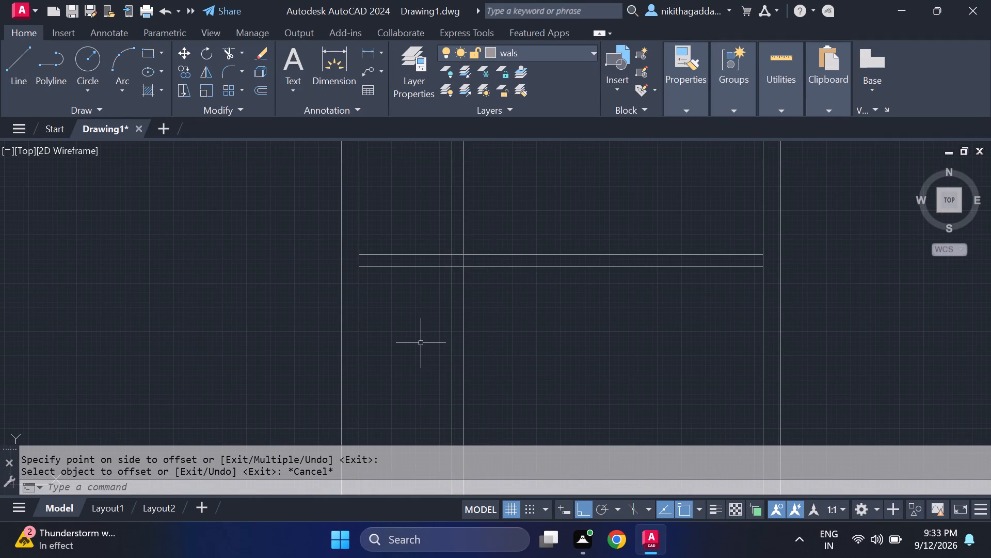
pyautogui.write('of')
pyautogui.press('Return')
pyautogui.write("3'")
pyautogui.write('6"')
pyautogui.press('Return')
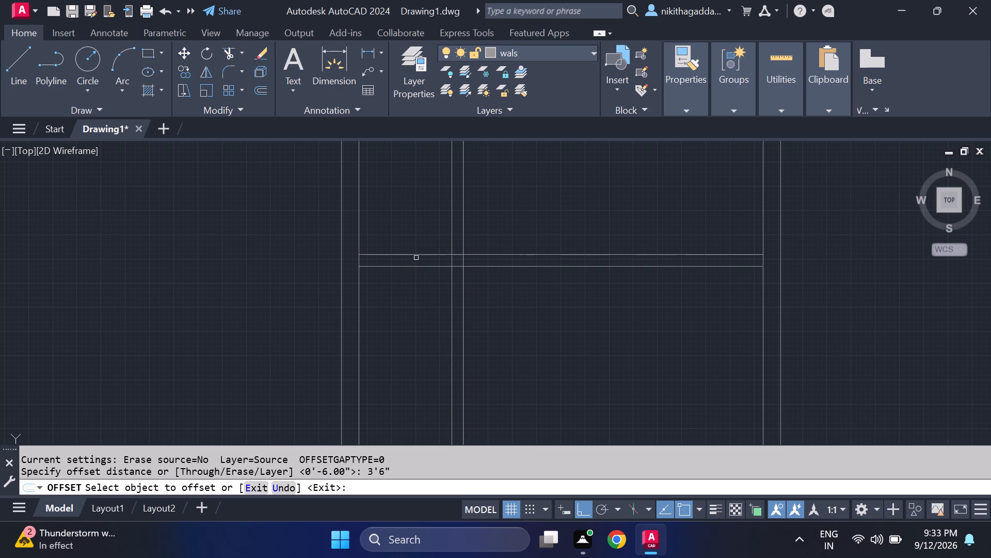
pyautogui.click(414, 266)
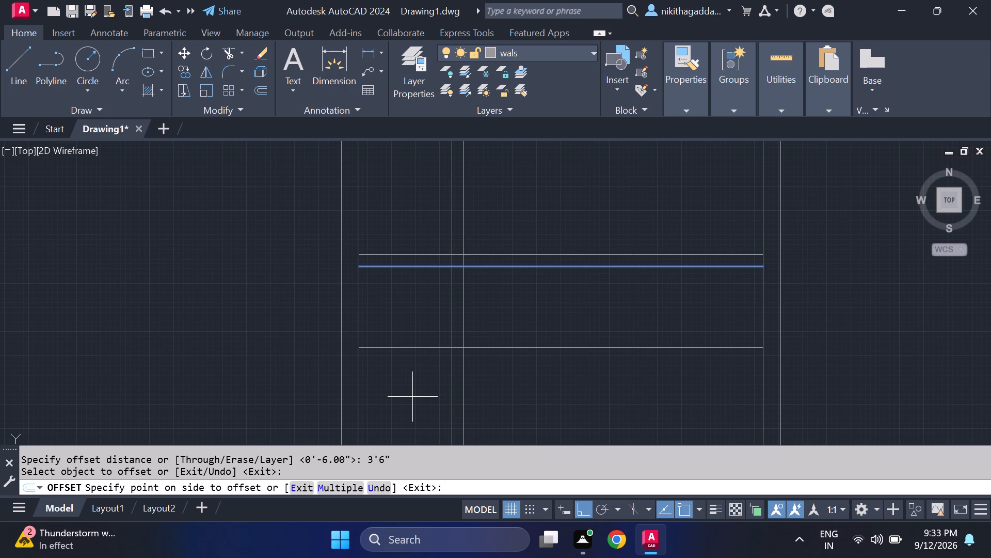
pyautogui.click(411, 394)
pyautogui.scroll(-2, 411, 394)
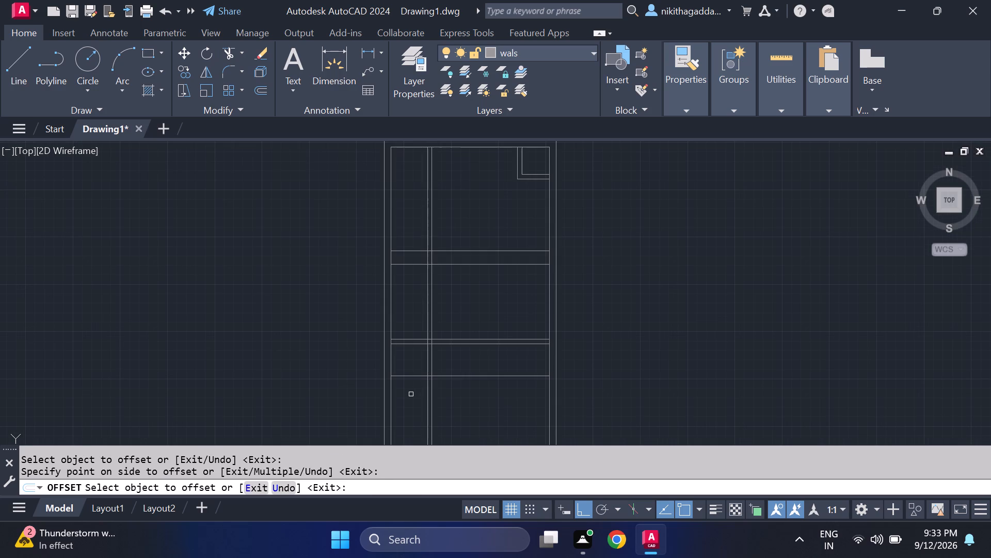
pyautogui.scroll(1, 403, 394)
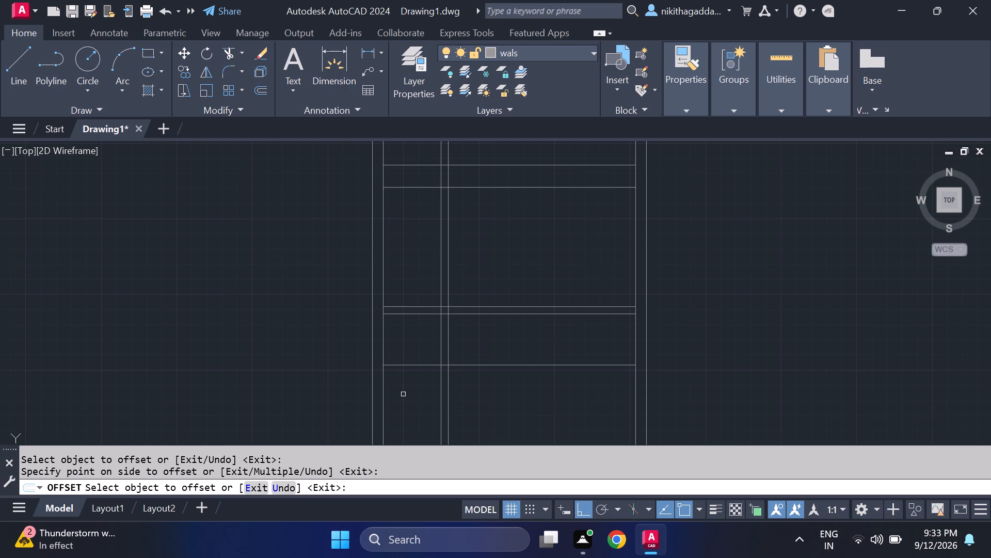
pyautogui.press('Escape')
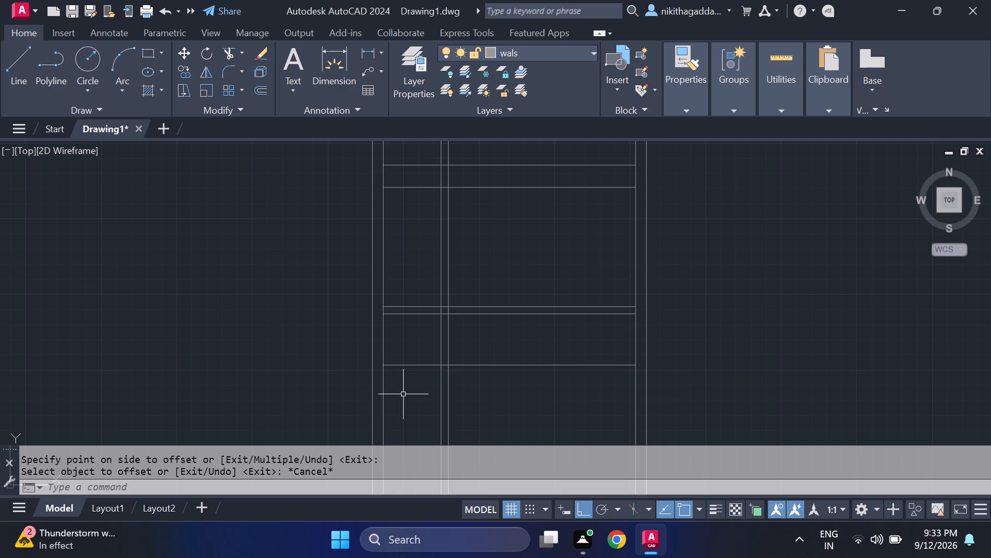
# Offset the new horizontal line 9" toward the south to form a 9" wall.
pyautogui.write('of')
pyautogui.press('Return')
pyautogui.press('9')
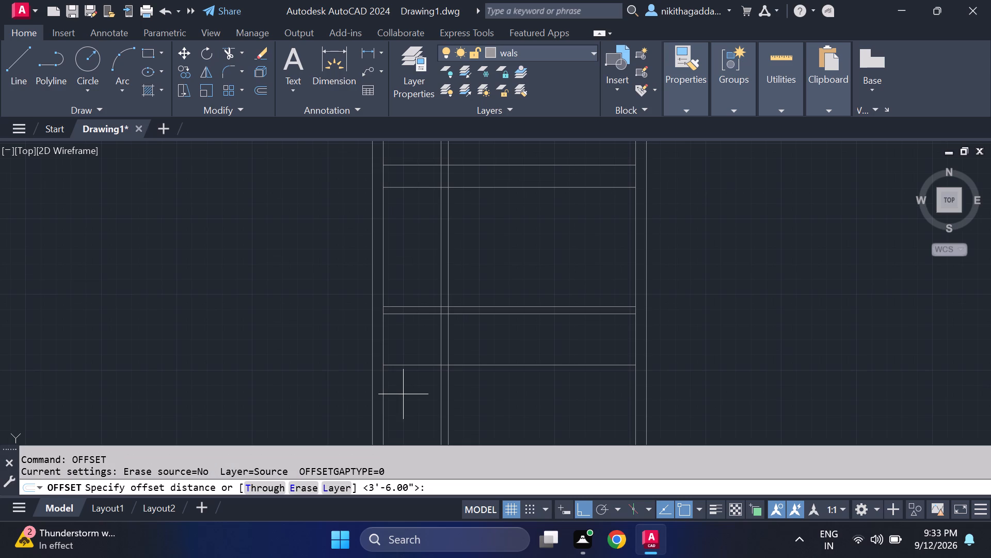
pyautogui.hotkey('shift', '"')
pyautogui.press('Return')
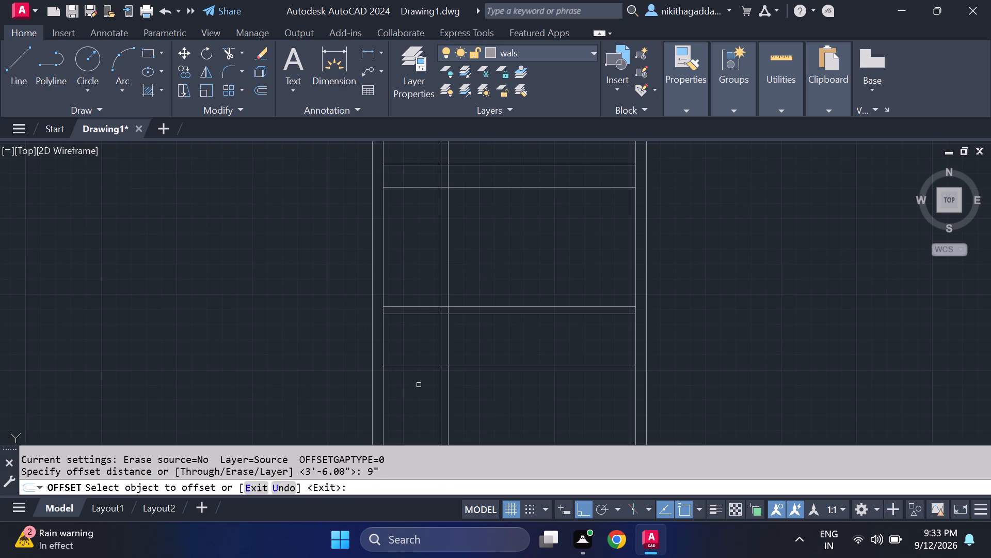
pyautogui.click(412, 367)
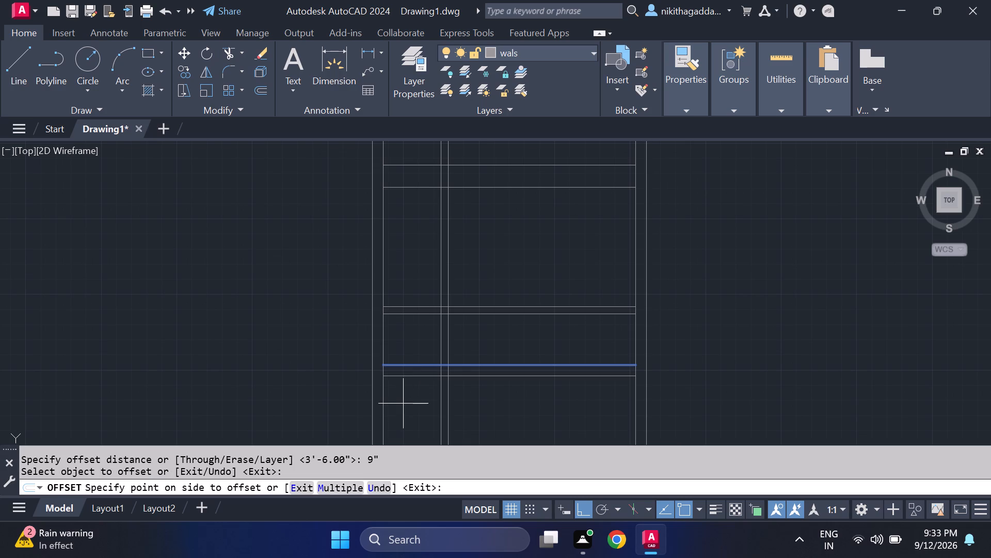
pyautogui.click(411, 403)
pyautogui.scroll(1, 416, 404)
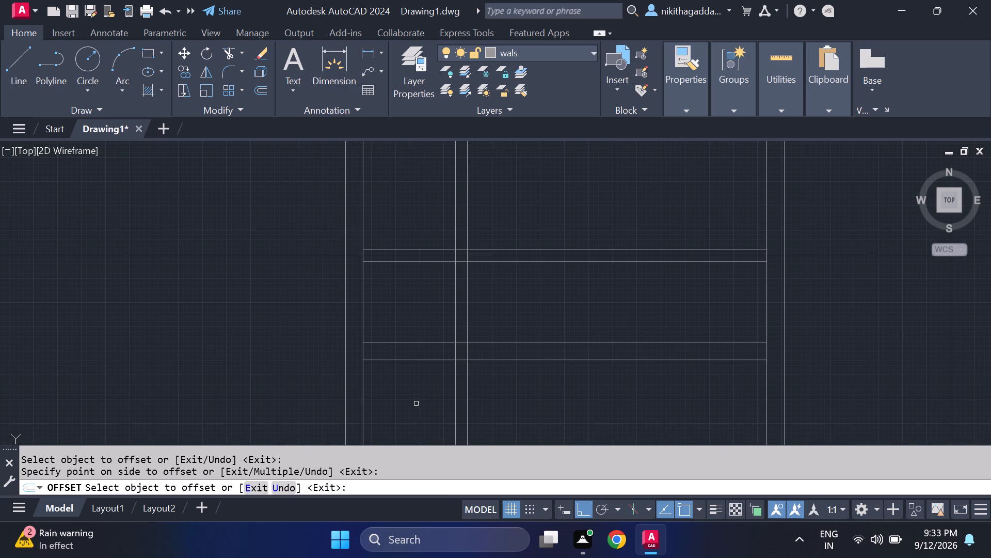
pyautogui.press('Escape')
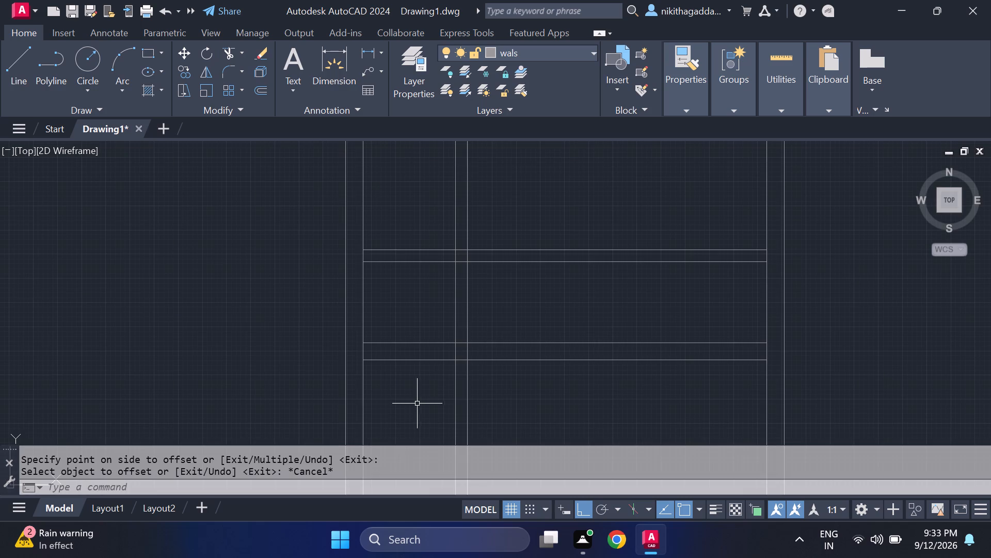
# Trim both vertical partition lines below the new 9" wall, including their short pieces inside the south wall.
pyautogui.scroll(-2, 440, 400)
pyautogui.moveTo(477, 419); pyautogui.dragTo(461, 385, button='middle')
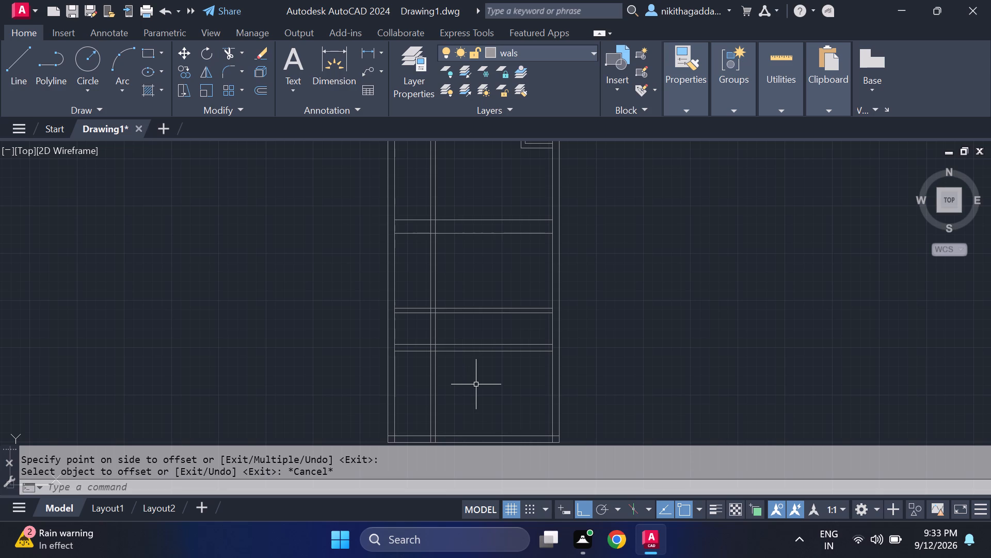
pyautogui.scroll(-1, 476, 384)
pyautogui.moveTo(477, 382); pyautogui.dragTo(477, 358, button='middle')
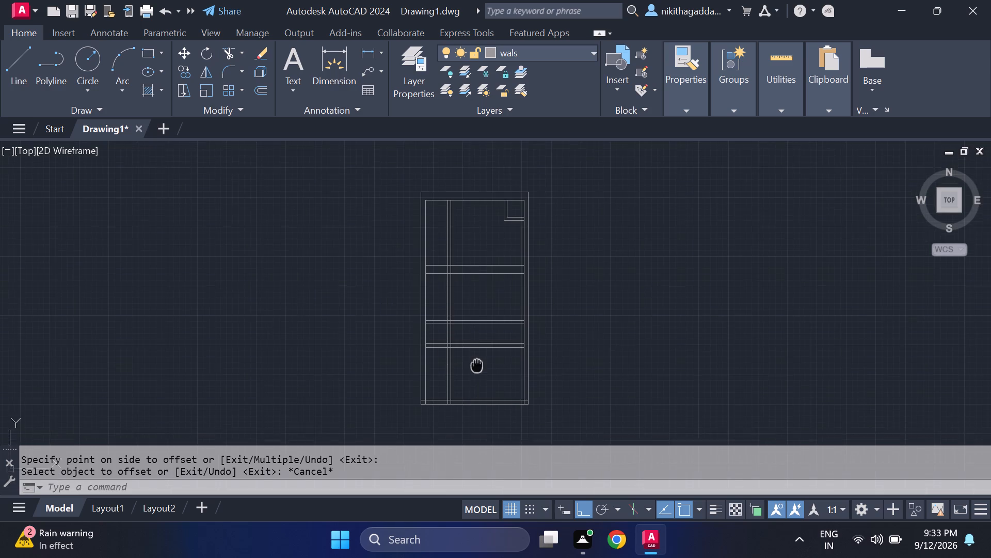
pyautogui.moveTo(477, 358); pyautogui.dragTo(471, 350, button='middle')
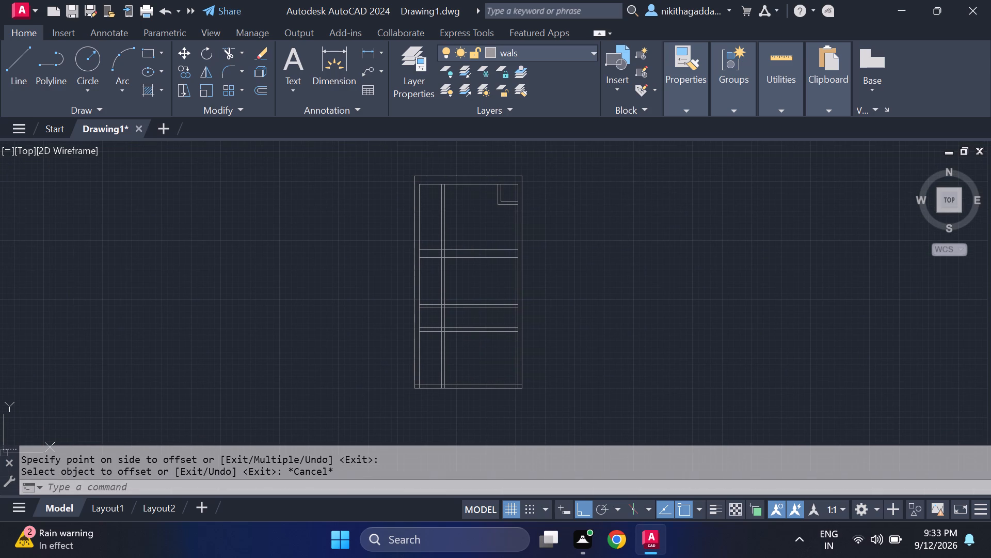
pyautogui.write('tr')
pyautogui.press('Return')
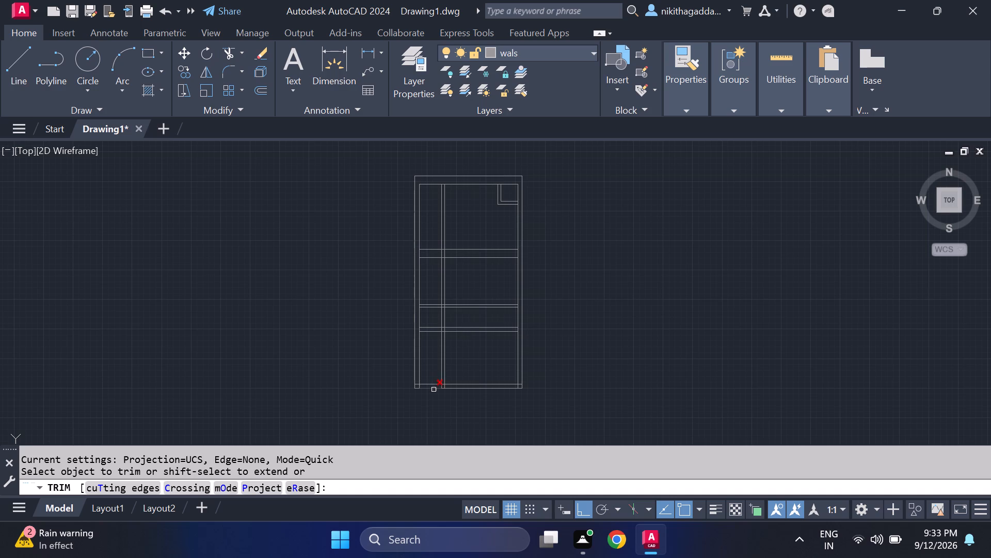
pyautogui.moveTo(457, 362); pyautogui.dragTo(437, 370)
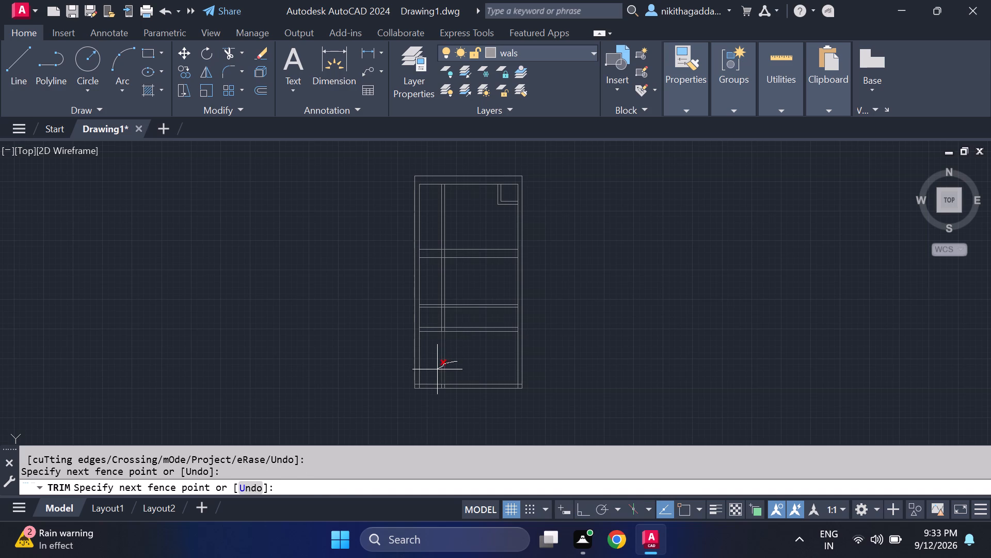
pyautogui.moveTo(437, 370); pyautogui.dragTo(436, 370)
pyautogui.scroll(3, 439, 390)
pyautogui.moveTo(464, 379); pyautogui.dragTo(454, 382)
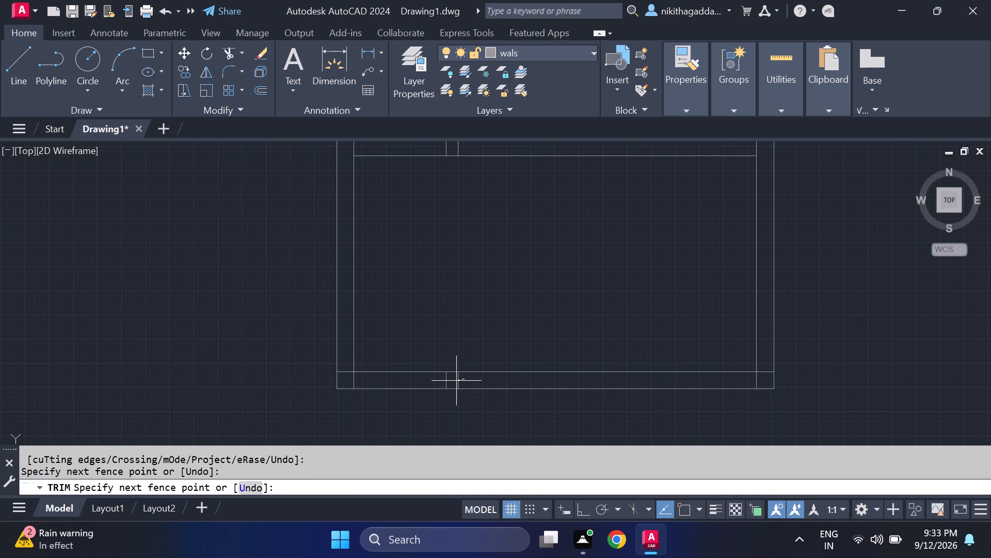
pyautogui.moveTo(454, 382); pyautogui.dragTo(443, 385)
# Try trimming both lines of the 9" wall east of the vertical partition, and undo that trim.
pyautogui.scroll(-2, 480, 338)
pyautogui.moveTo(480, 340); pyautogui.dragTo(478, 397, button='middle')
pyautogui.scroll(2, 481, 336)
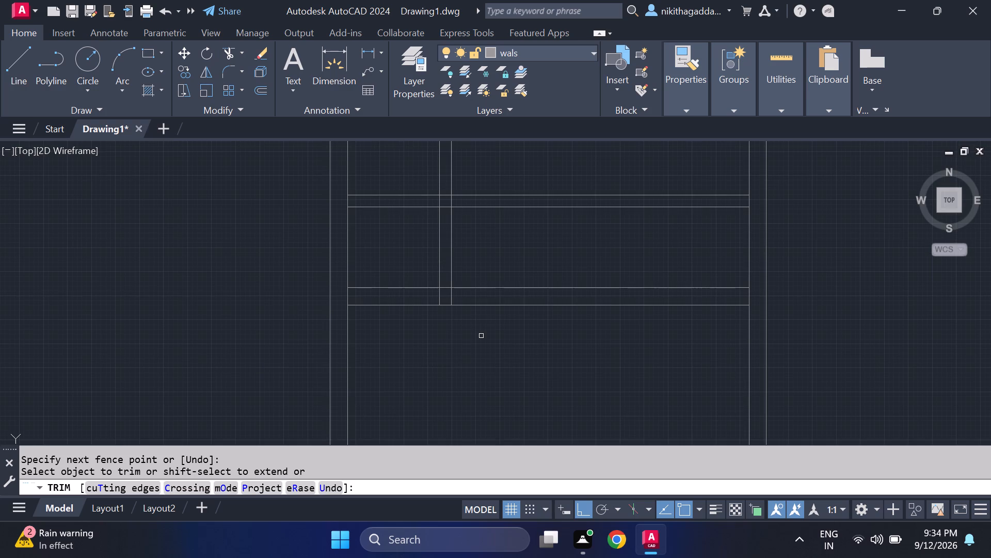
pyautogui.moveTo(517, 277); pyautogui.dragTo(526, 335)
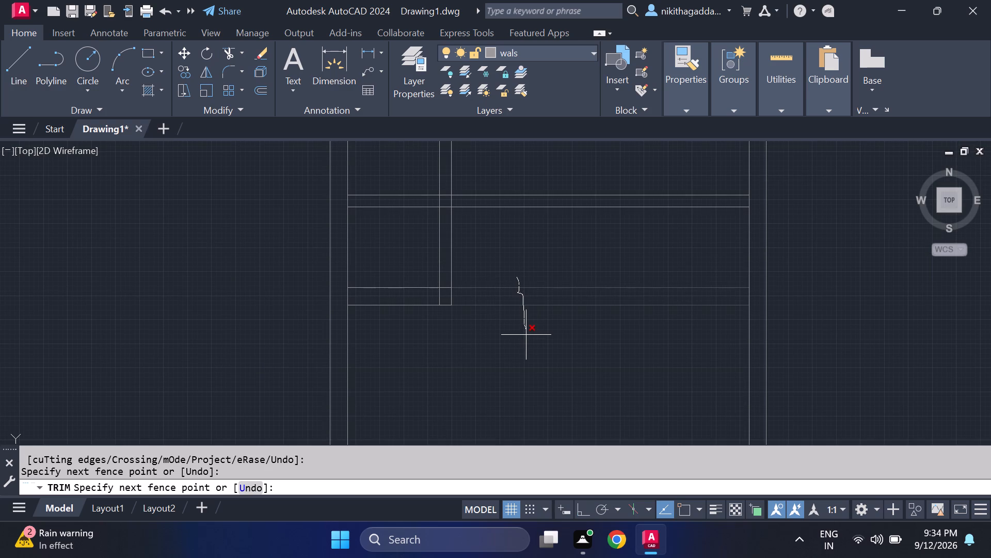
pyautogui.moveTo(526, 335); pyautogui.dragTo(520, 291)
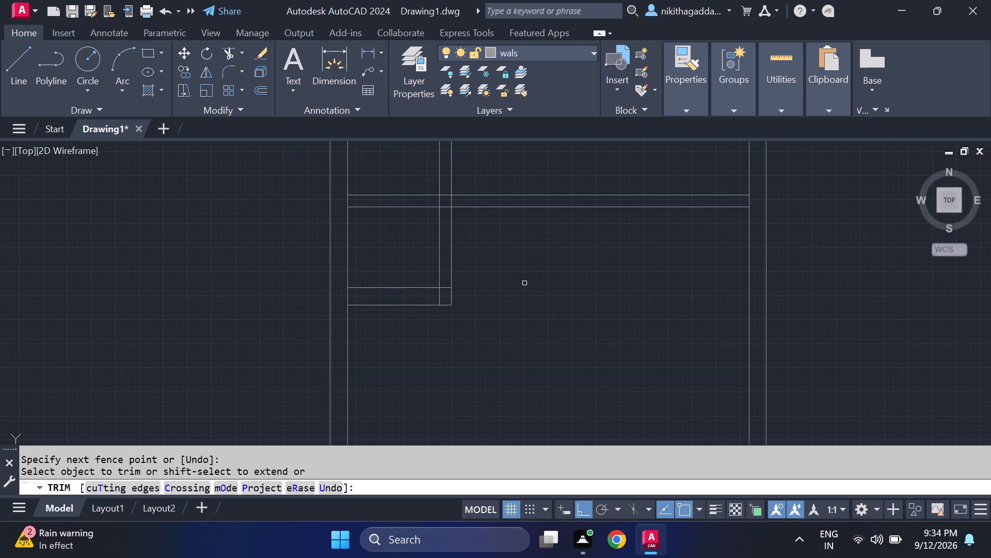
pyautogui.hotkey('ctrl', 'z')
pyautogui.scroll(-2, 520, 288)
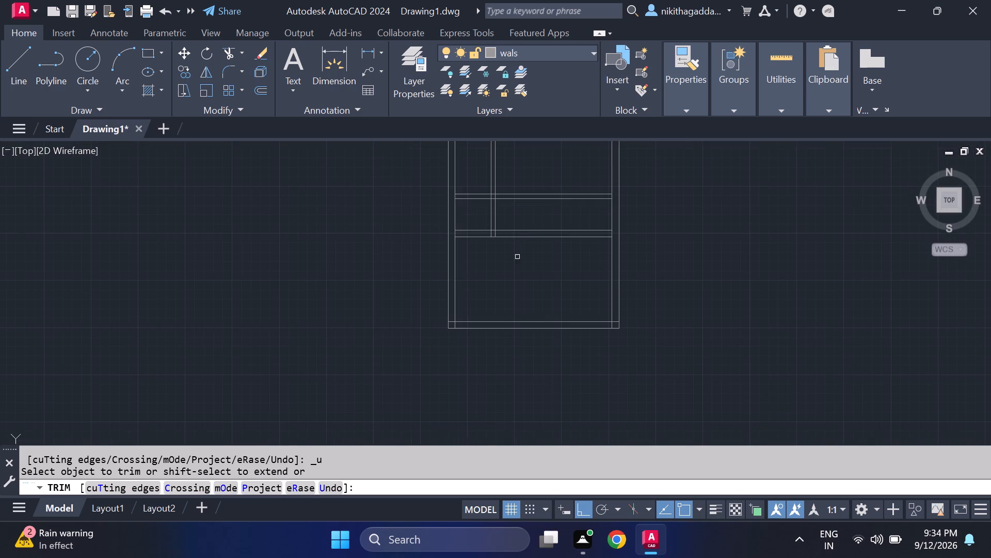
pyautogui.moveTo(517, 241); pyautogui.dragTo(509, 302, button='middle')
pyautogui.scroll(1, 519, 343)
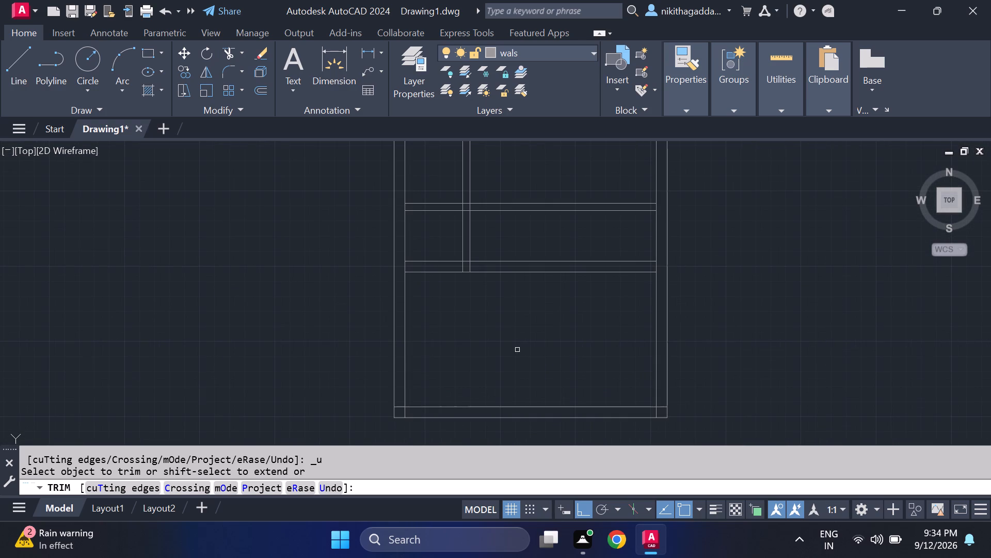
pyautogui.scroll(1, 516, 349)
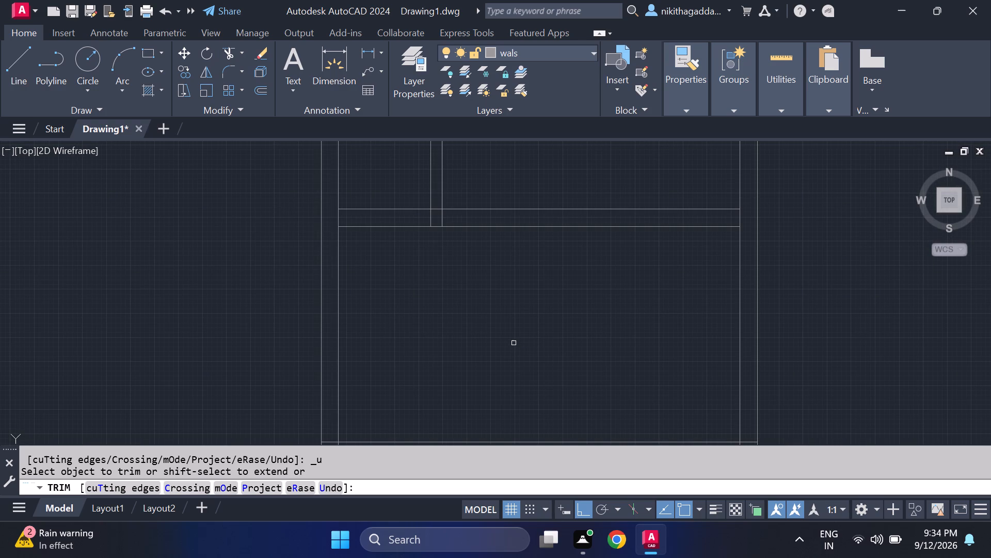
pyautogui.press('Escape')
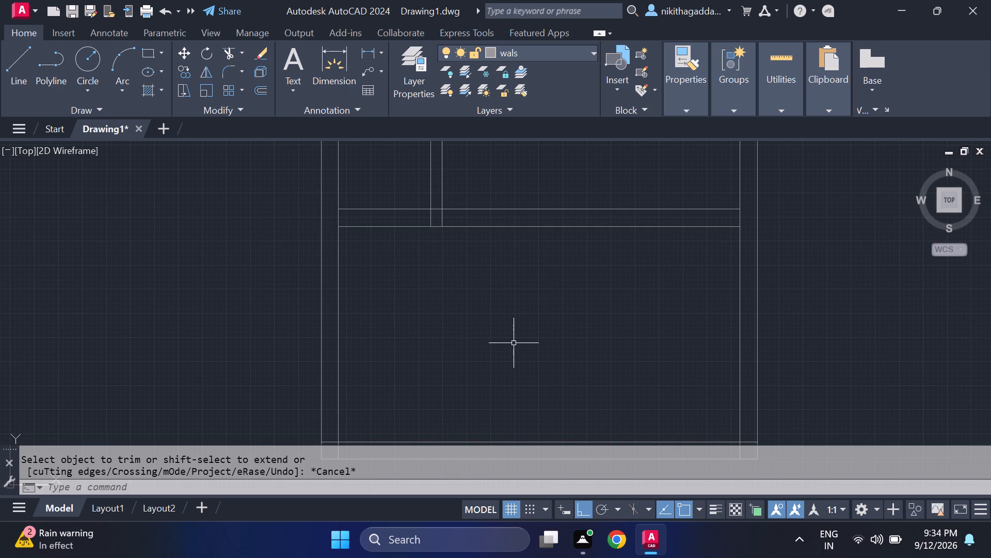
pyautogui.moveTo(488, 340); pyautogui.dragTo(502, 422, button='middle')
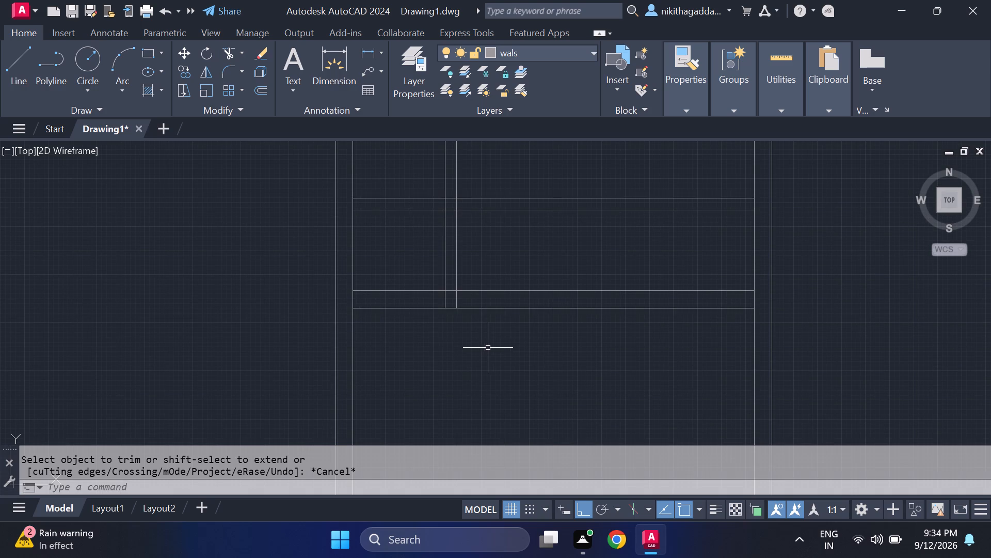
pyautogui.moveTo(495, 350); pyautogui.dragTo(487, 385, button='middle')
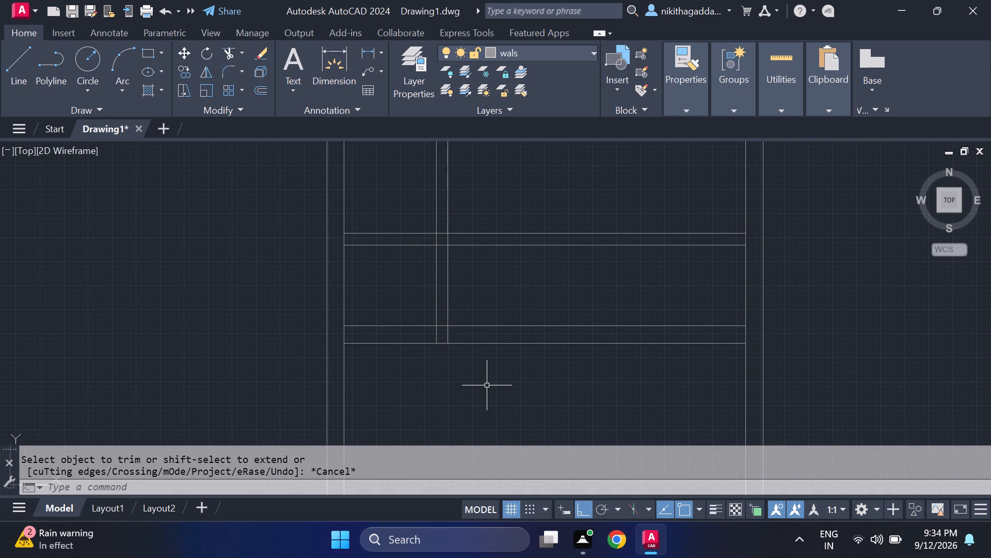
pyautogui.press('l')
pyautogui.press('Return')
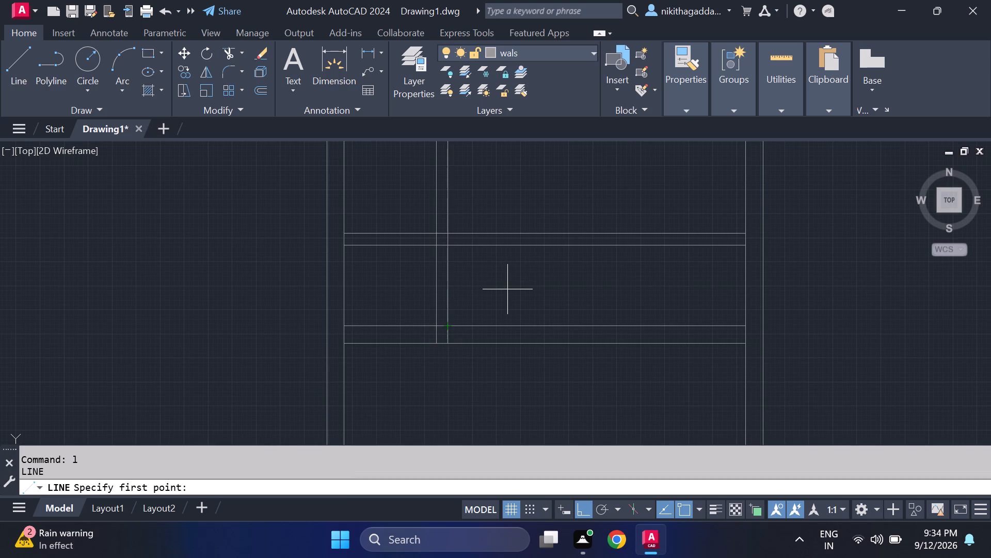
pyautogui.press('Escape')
# Trim both 9" wall lines east of the vertical partition and remove the overlapping inner segments at their corner.
pyautogui.write('tr')
pyautogui.press('Return')
pyautogui.moveTo(508, 297); pyautogui.dragTo(507, 310)
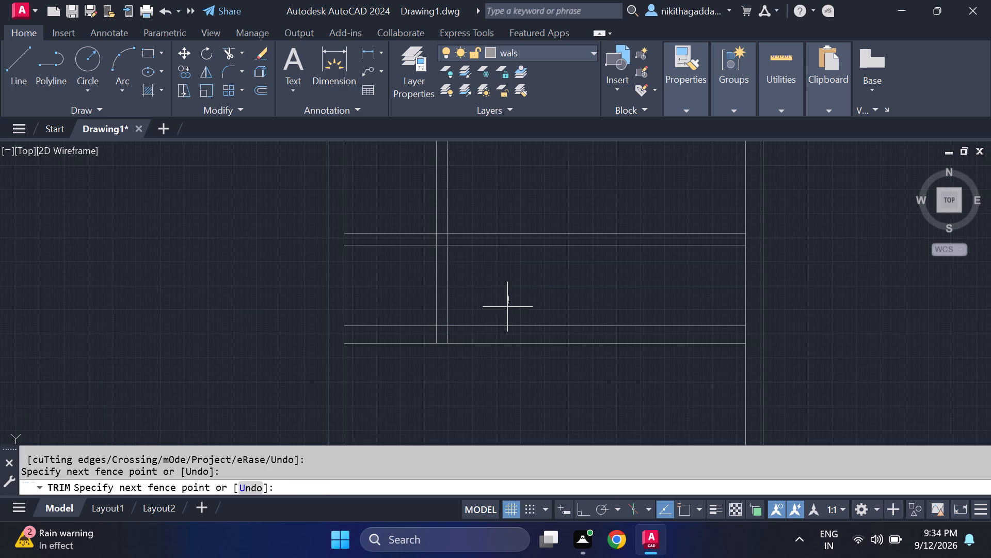
pyautogui.moveTo(507, 310); pyautogui.dragTo(519, 378)
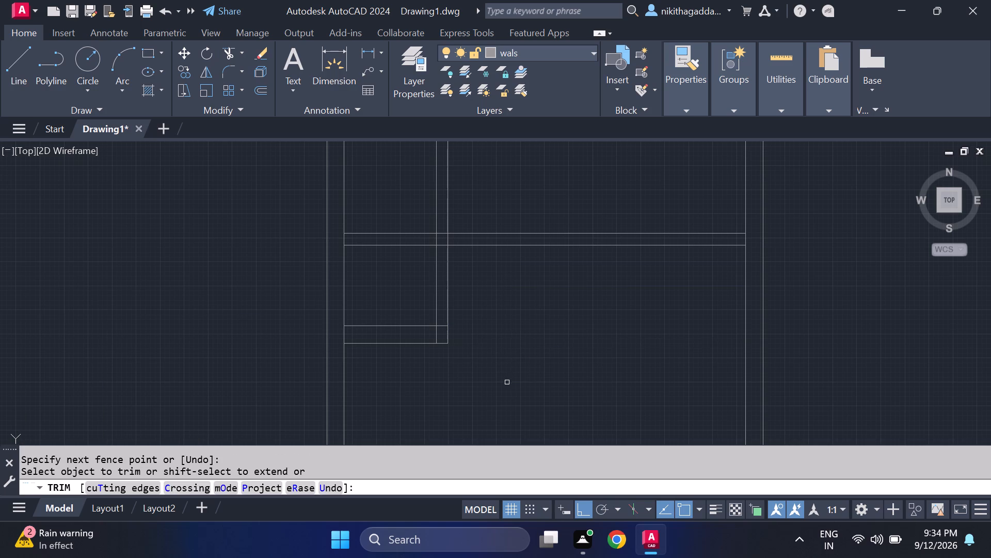
pyautogui.click(437, 336)
pyautogui.click(443, 326)
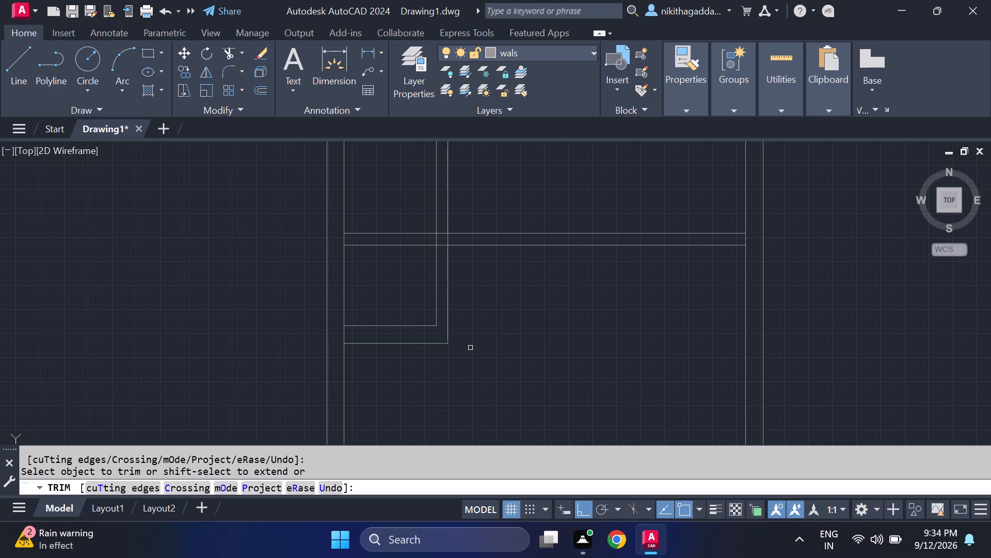
pyautogui.moveTo(473, 345); pyautogui.dragTo(471, 414, button='middle')
pyautogui.scroll(1, 485, 369)
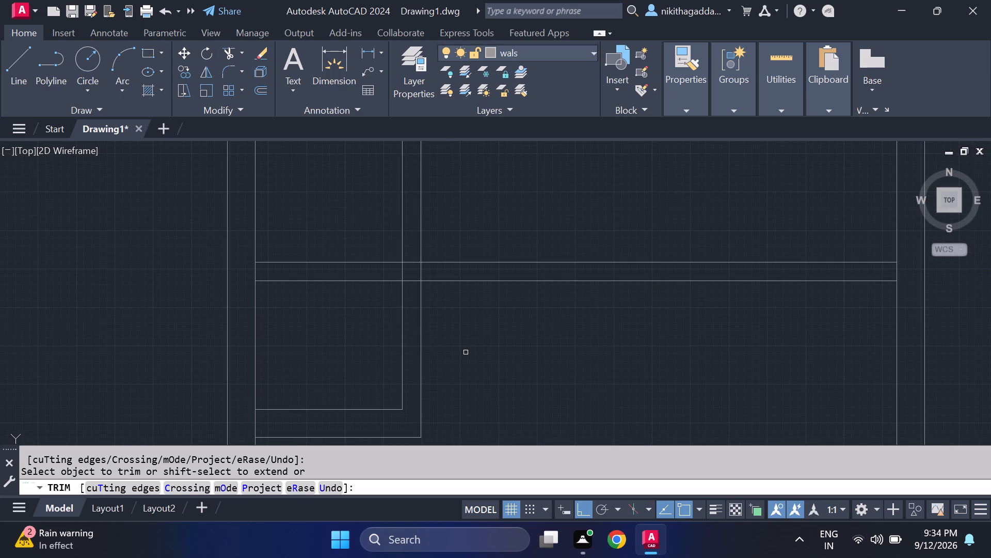
pyautogui.scroll(-1, 447, 365)
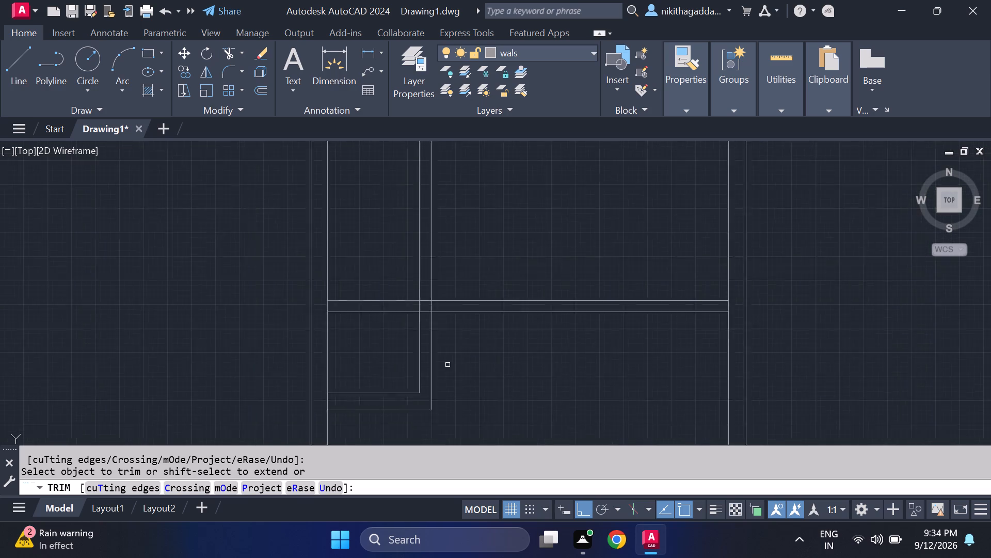
# Trim the west wall's inner line where the short 9" wall and the 6" horizontal partition join it.
pyautogui.scroll(-1, 447, 365)
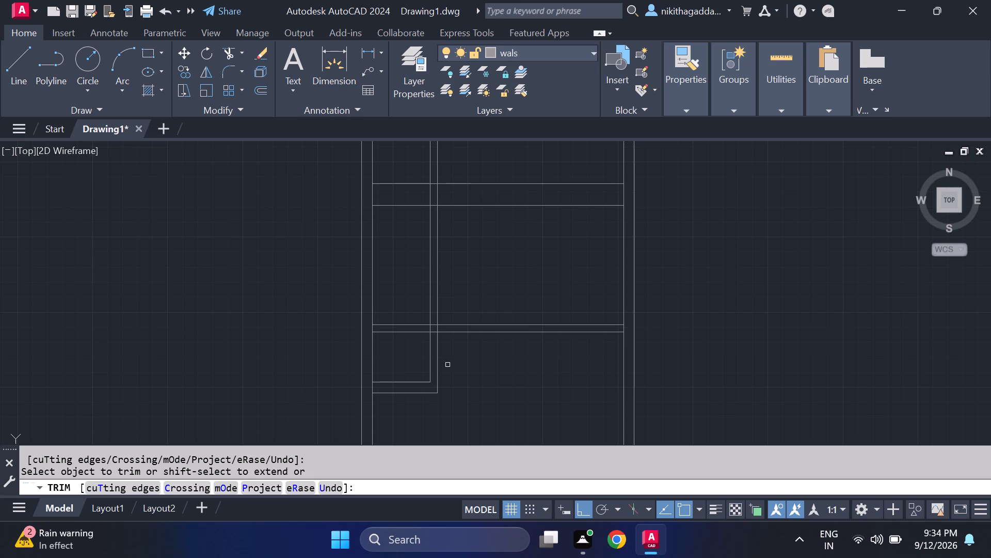
pyautogui.click(373, 388)
pyautogui.scroll(1, 370, 330)
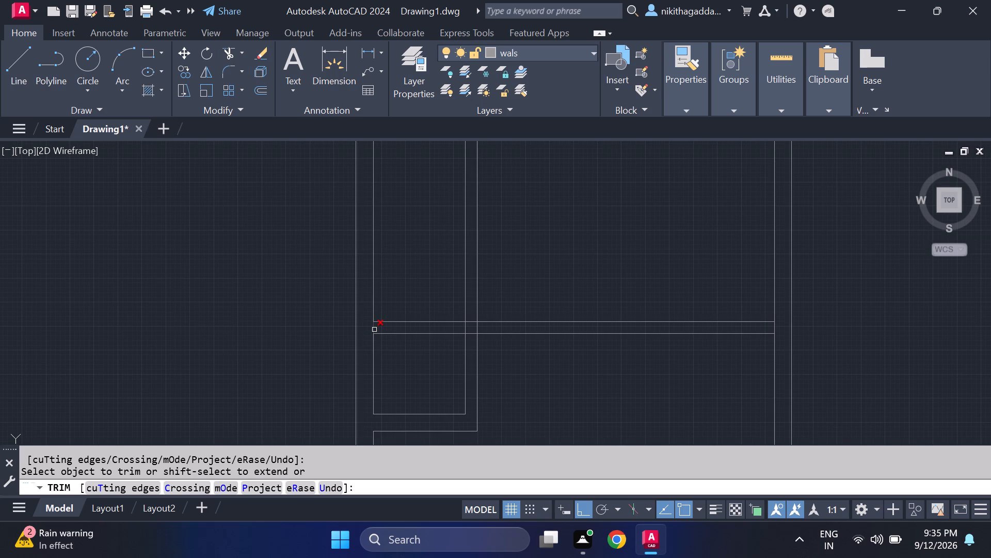
pyautogui.click(374, 329)
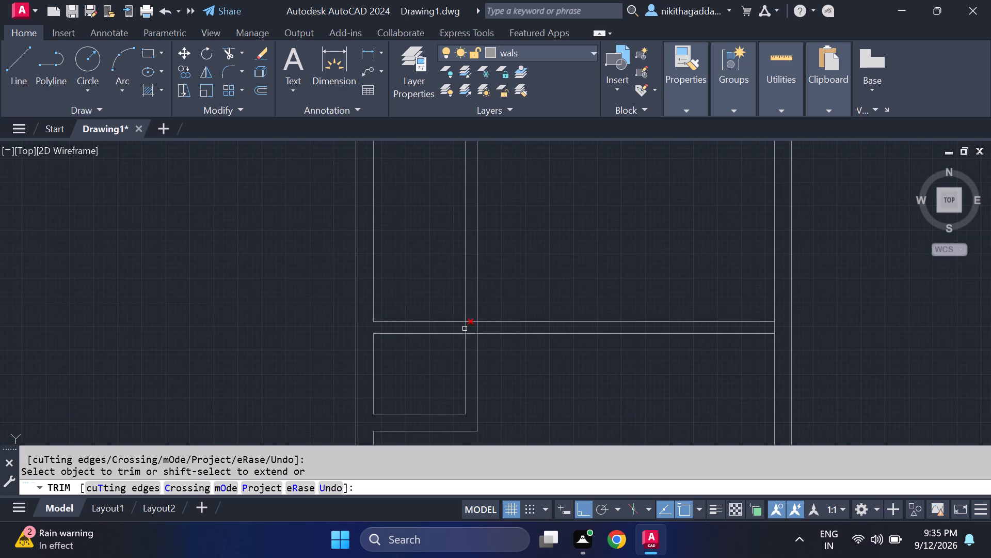
# Trim the four overlapping line segments inside the crossing of the vertical partition and the 6" horizontal partition.
pyautogui.click(465, 329)
pyautogui.click(467, 327)
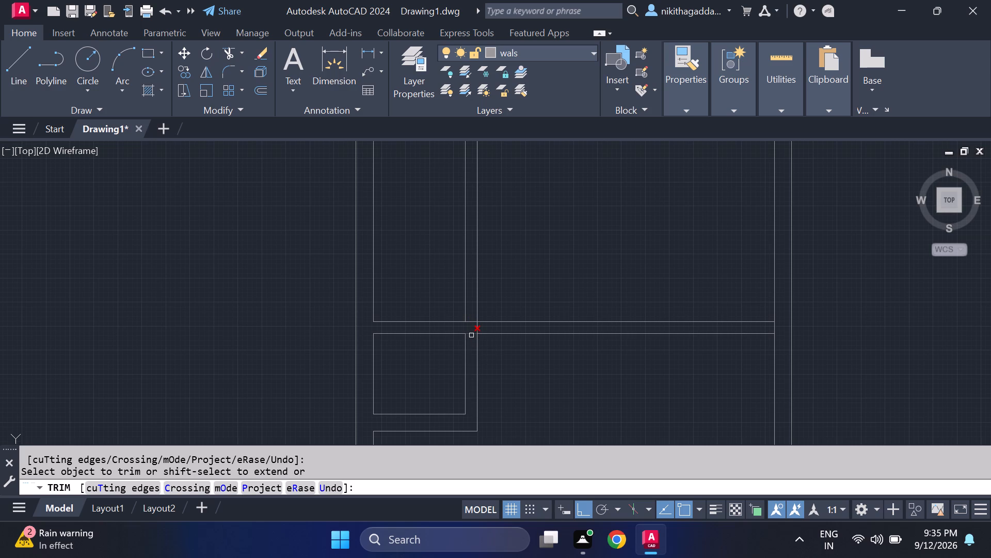
pyautogui.click(471, 335)
pyautogui.scroll(-1, 507, 371)
pyautogui.scroll(2, 502, 369)
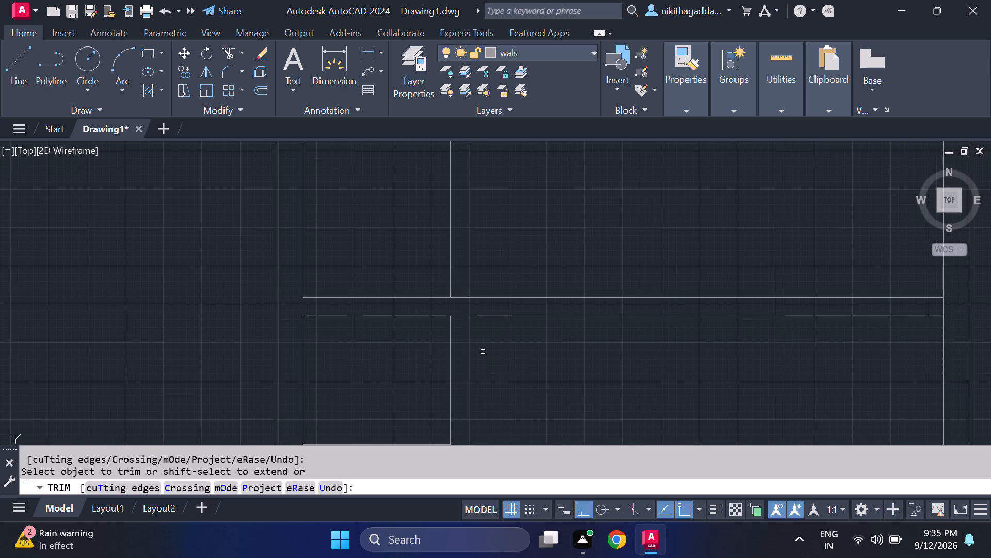
pyautogui.click(469, 305)
pyautogui.click(469, 307)
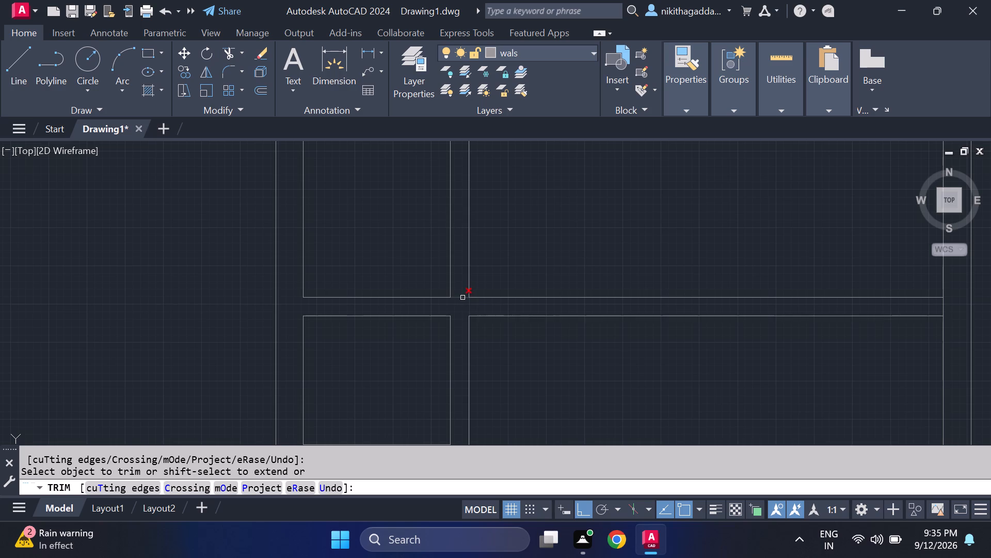
pyautogui.click(462, 298)
pyautogui.scroll(-3, 503, 340)
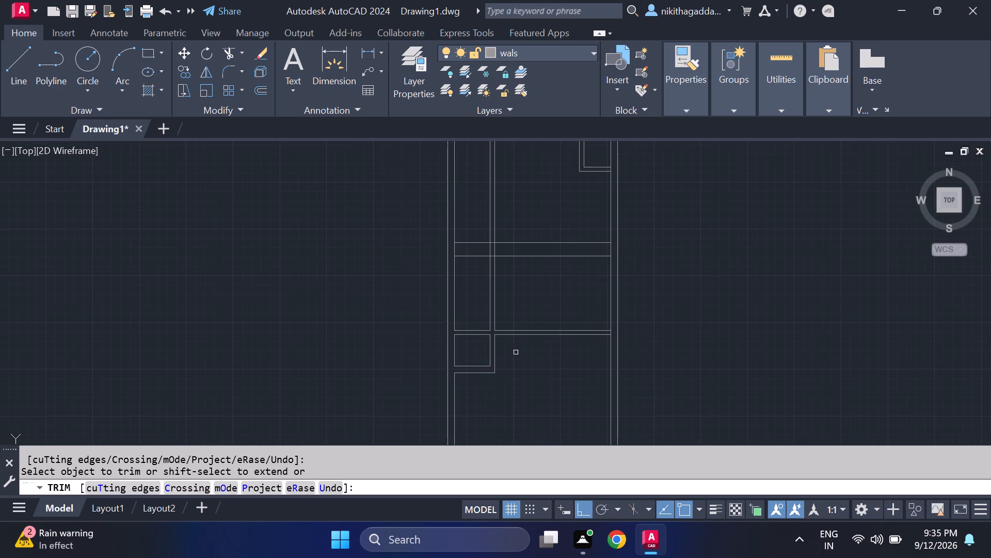
pyautogui.moveTo(510, 347); pyautogui.dragTo(501, 318, button='middle')
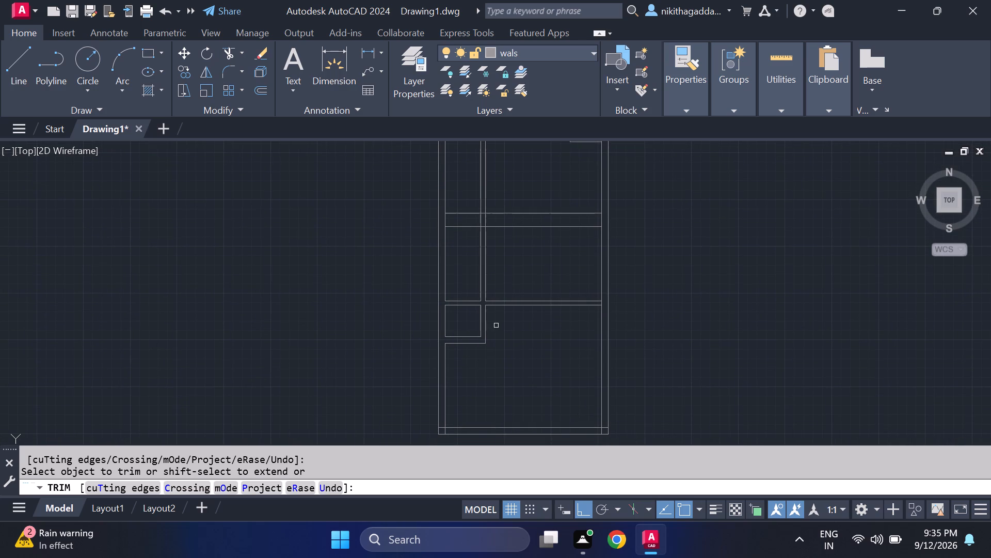
pyautogui.scroll(2, 501, 349)
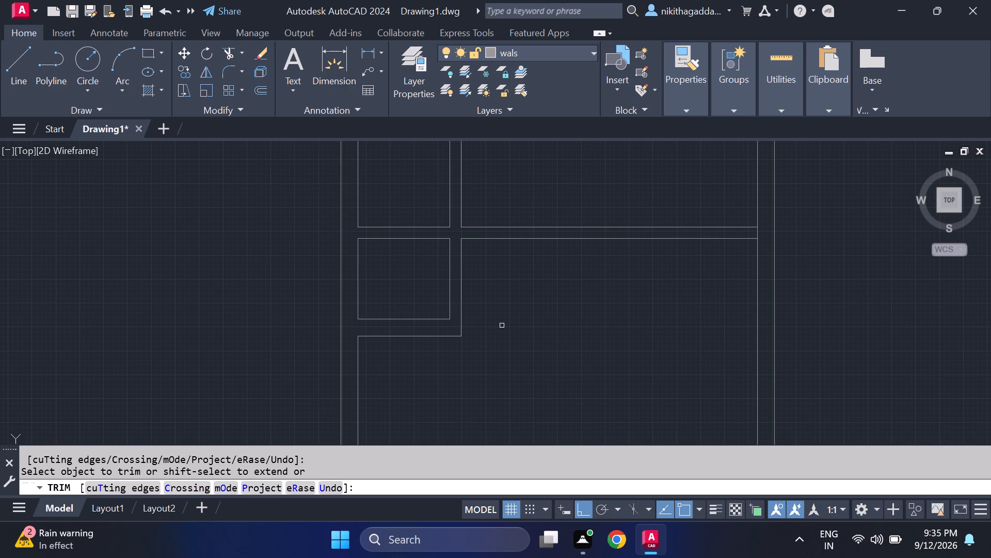
pyautogui.press('Escape')
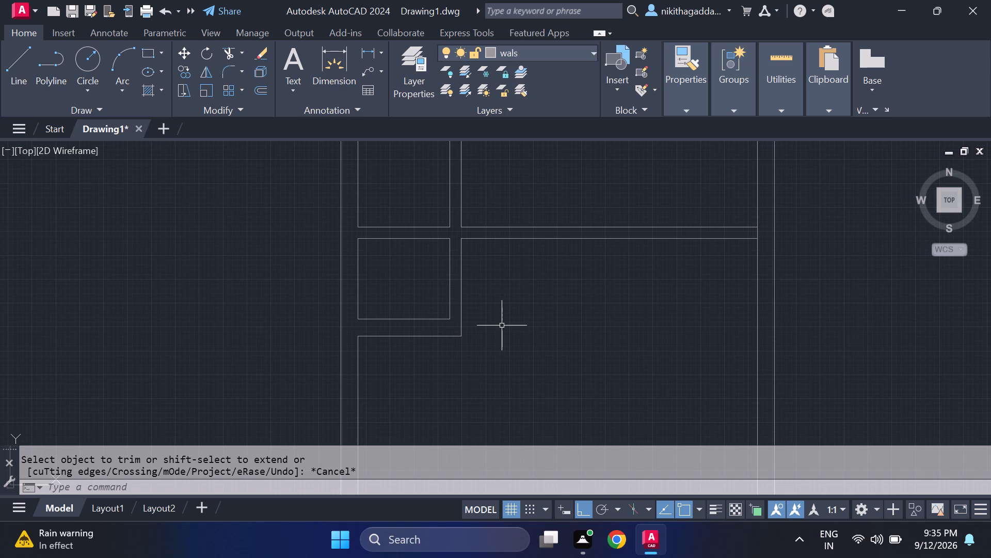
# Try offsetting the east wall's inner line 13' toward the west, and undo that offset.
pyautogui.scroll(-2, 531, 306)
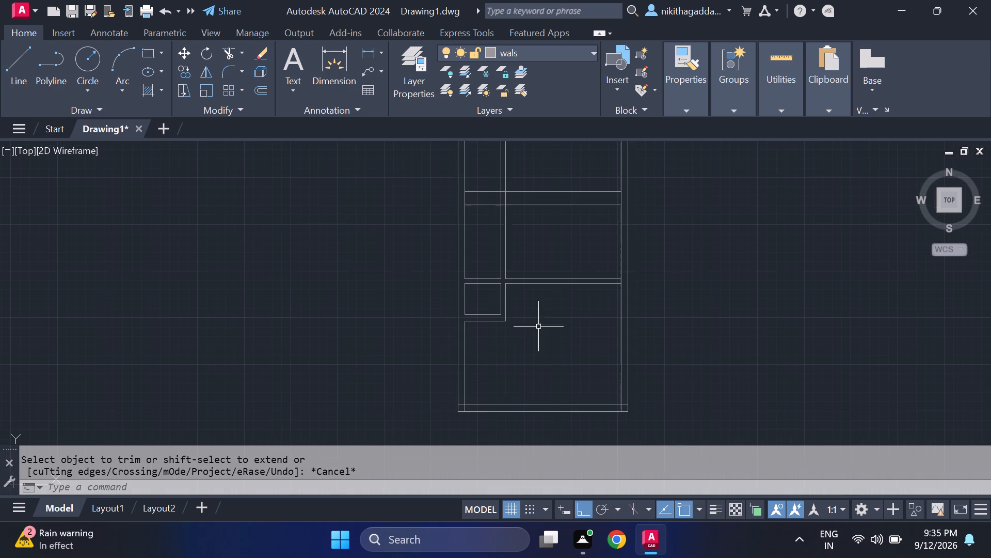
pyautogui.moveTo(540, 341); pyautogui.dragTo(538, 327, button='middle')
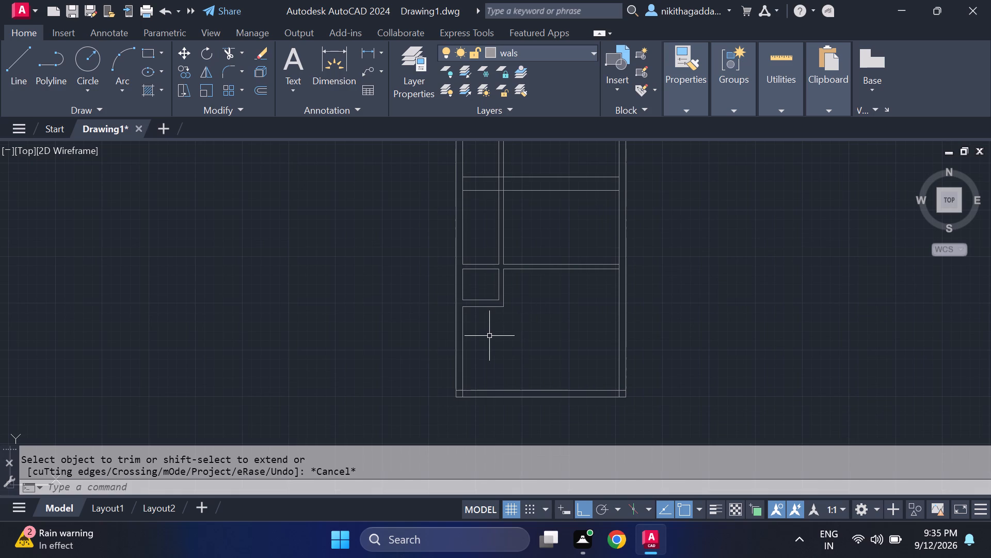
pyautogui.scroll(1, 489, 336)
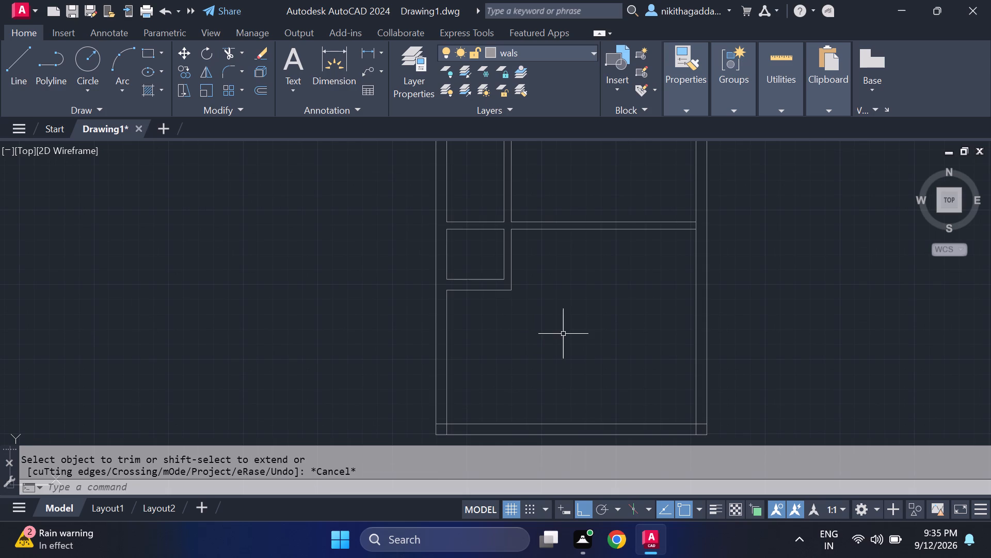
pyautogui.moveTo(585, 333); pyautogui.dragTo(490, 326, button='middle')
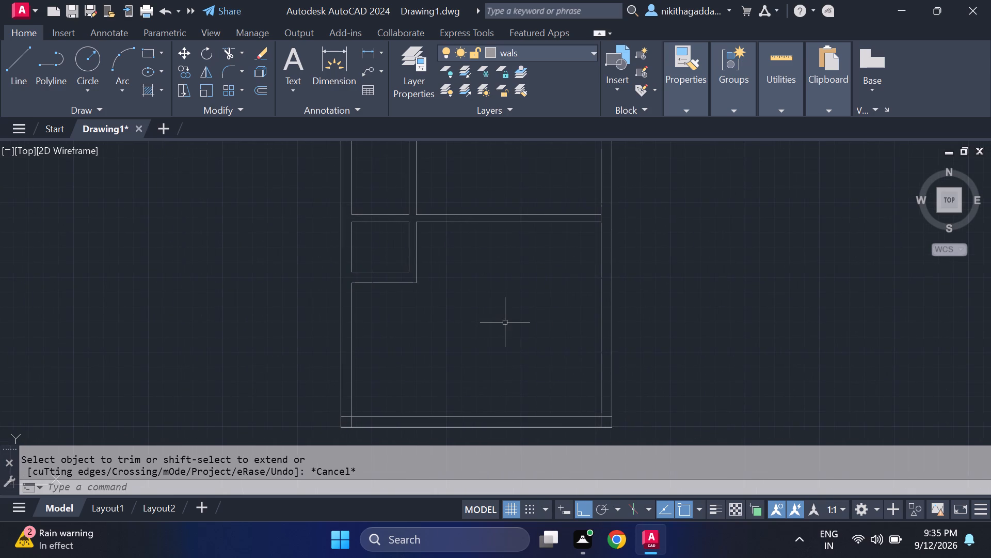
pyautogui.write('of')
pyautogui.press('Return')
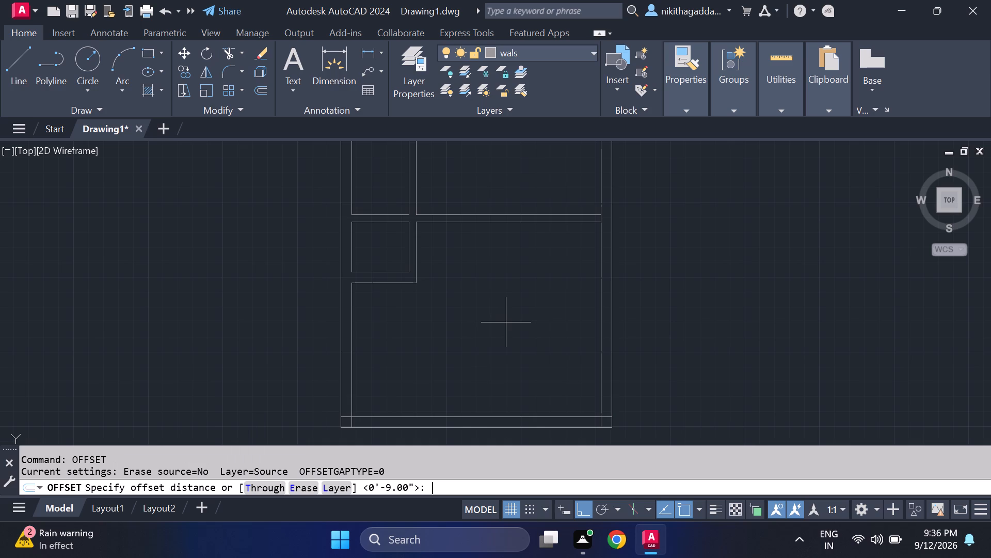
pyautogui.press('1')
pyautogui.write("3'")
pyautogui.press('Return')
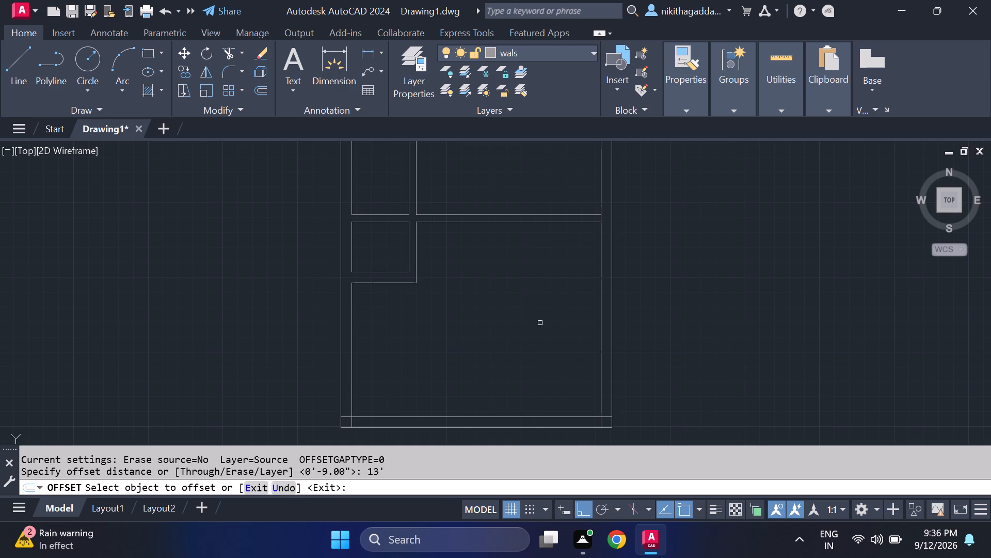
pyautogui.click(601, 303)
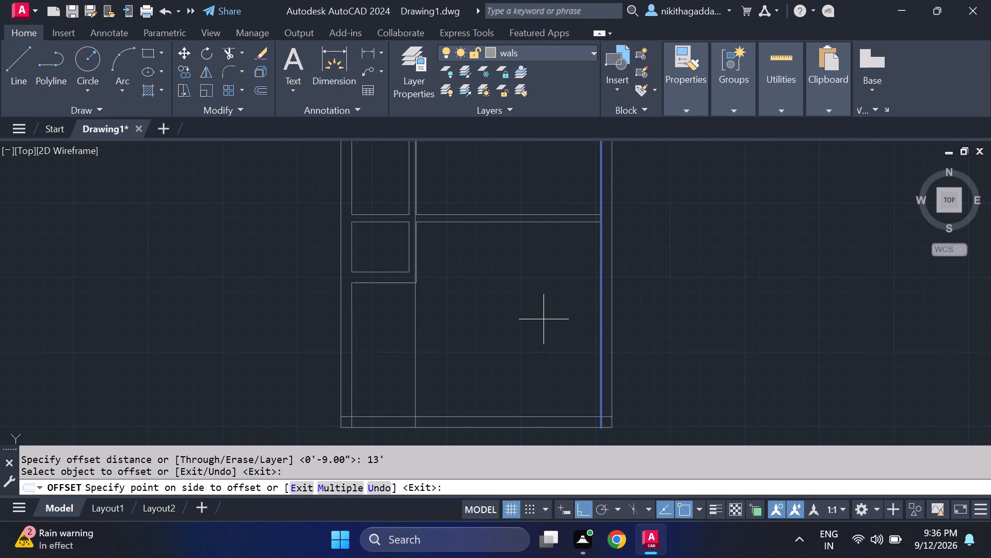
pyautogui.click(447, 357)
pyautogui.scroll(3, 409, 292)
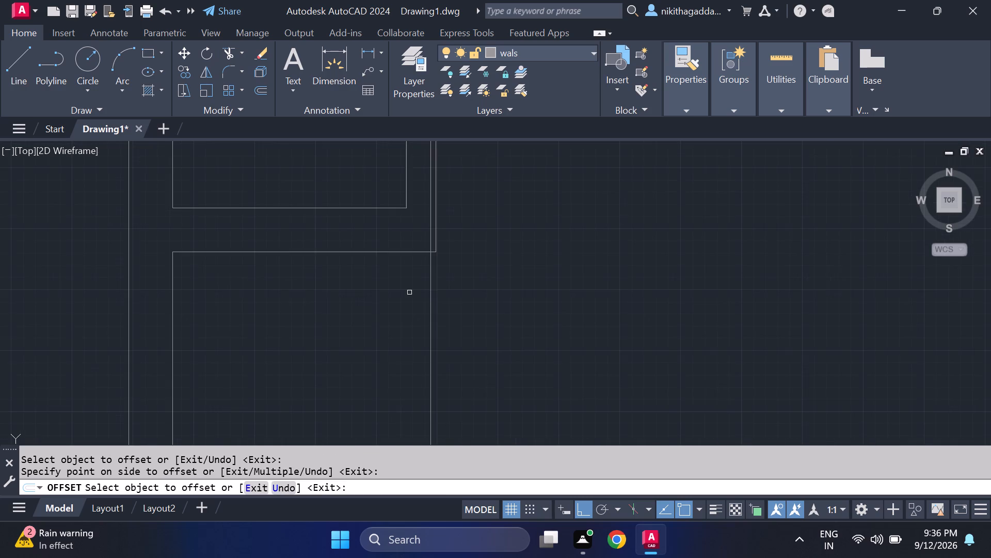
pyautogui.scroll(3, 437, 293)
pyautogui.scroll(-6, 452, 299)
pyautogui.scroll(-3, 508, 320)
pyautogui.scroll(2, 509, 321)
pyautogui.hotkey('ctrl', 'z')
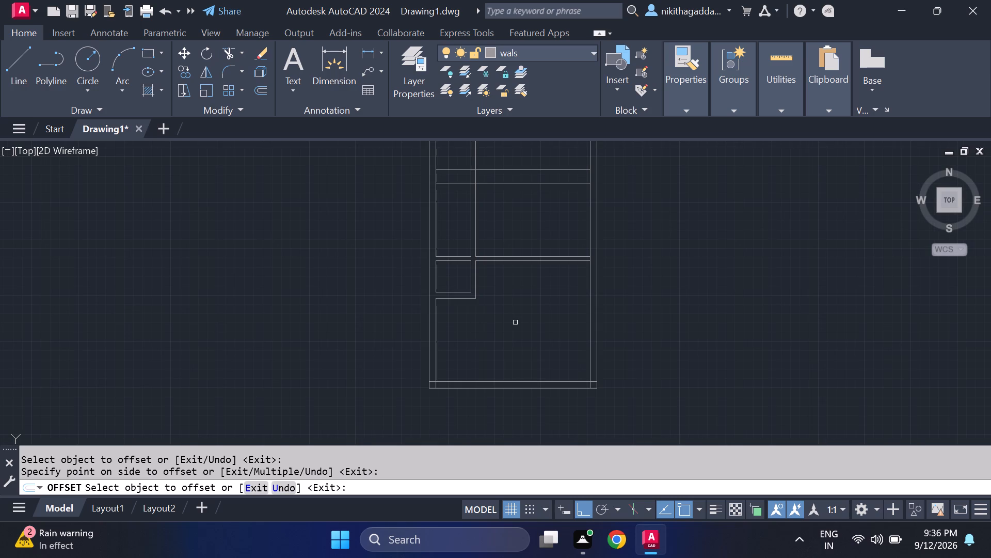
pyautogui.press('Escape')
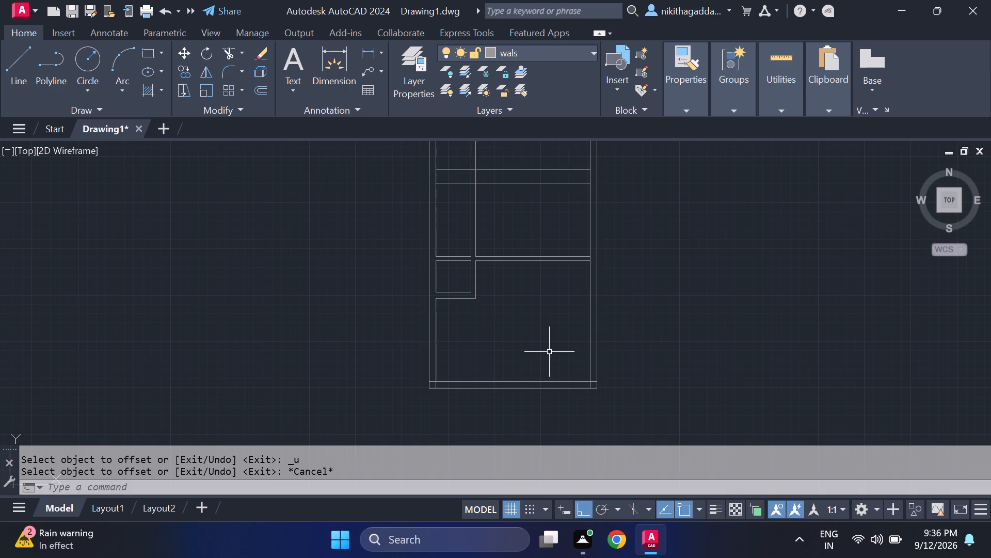
# Offset the south line of the 6" horizontal partition, east of the vertical partition, 8'10" toward the south.
pyautogui.moveTo(552, 342); pyautogui.dragTo(542, 347, button='middle')
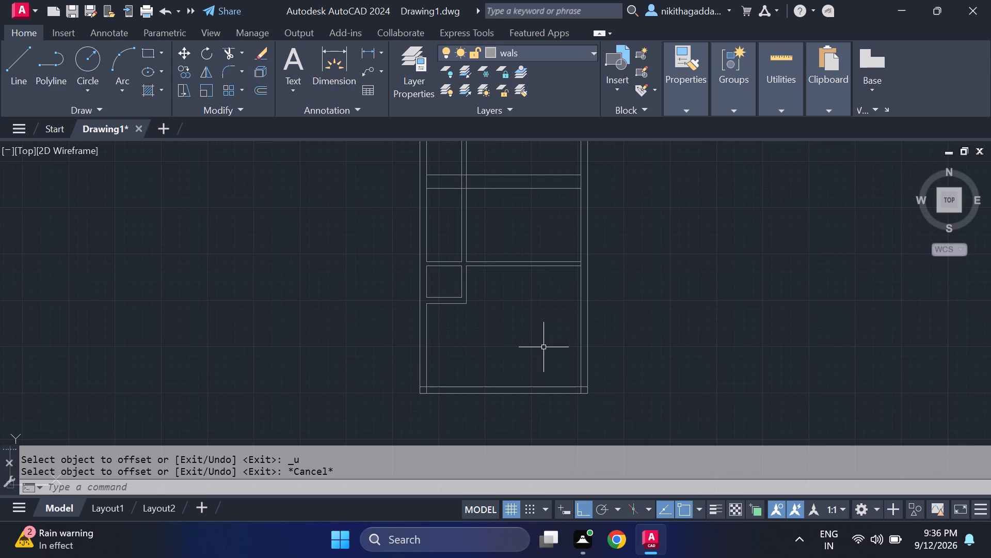
pyautogui.scroll(1, 548, 345)
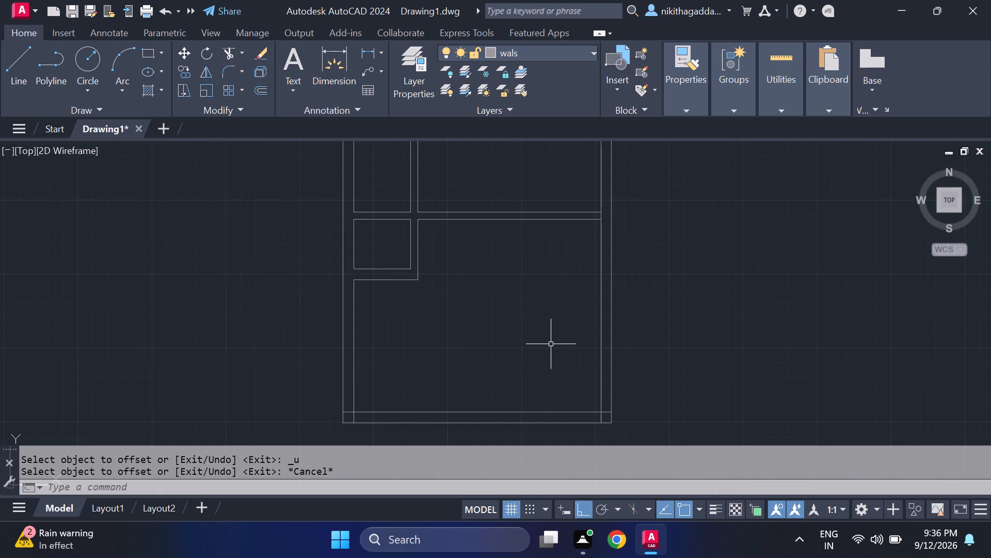
pyautogui.write('of')
pyautogui.press('Return')
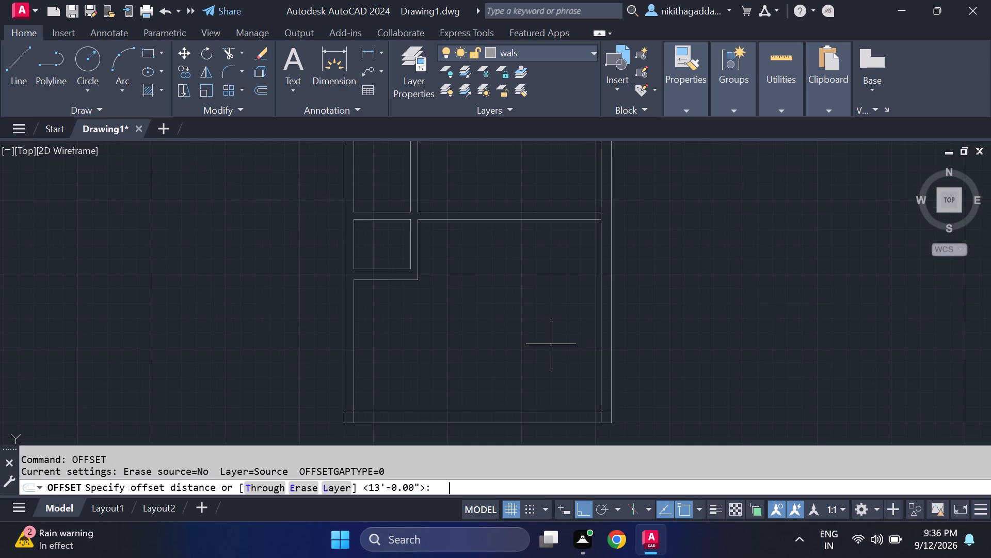
pyautogui.press('8')
pyautogui.write("'1")
pyautogui.write('0"')
pyautogui.press('Return')
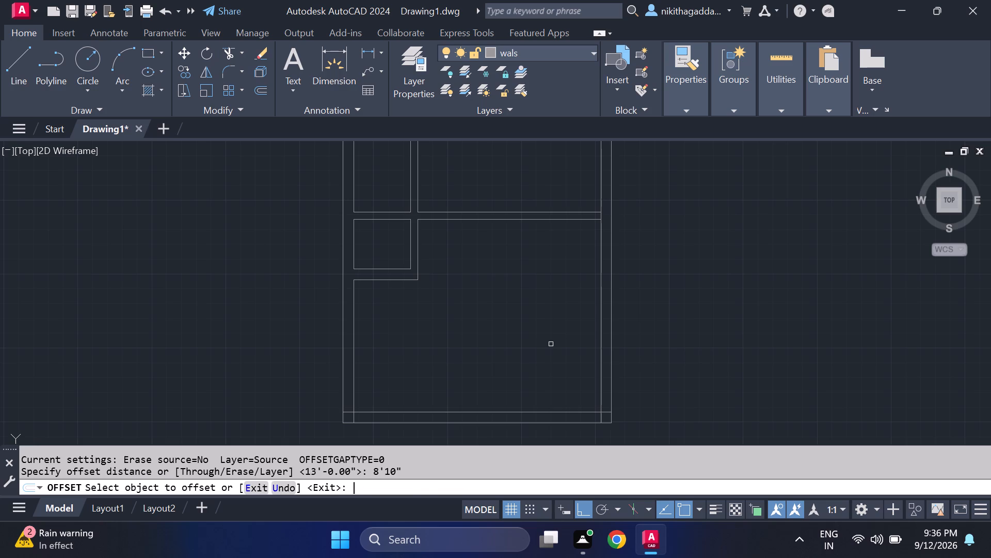
pyautogui.click(548, 220)
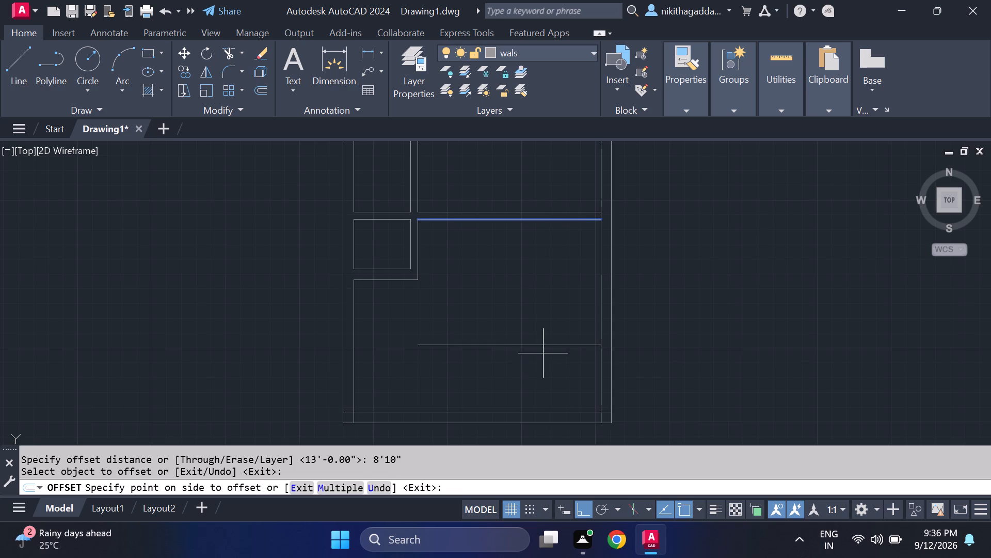
pyautogui.click(541, 375)
pyautogui.press('Escape')
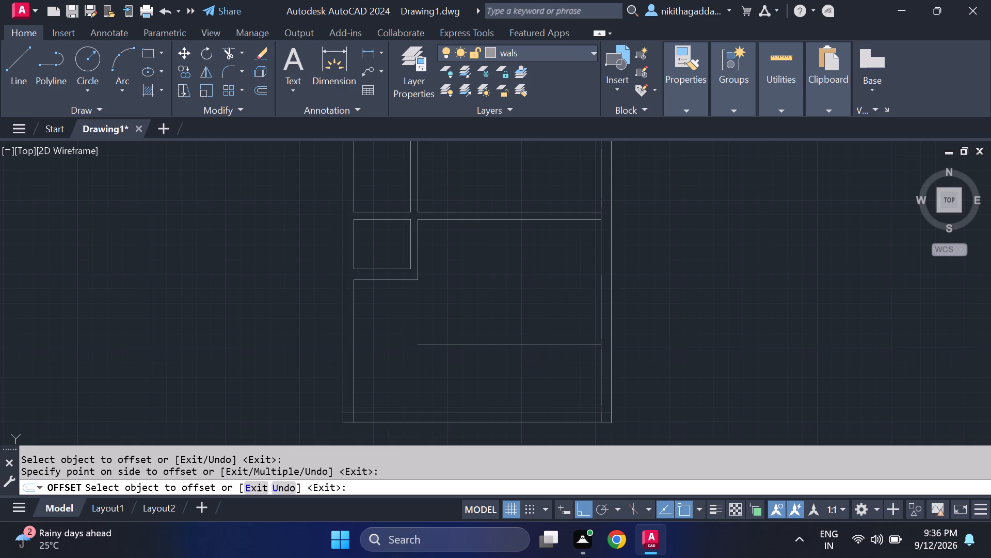
# Offset the new horizontal line 6" toward the south to form a 6" partition.
pyautogui.write('of')
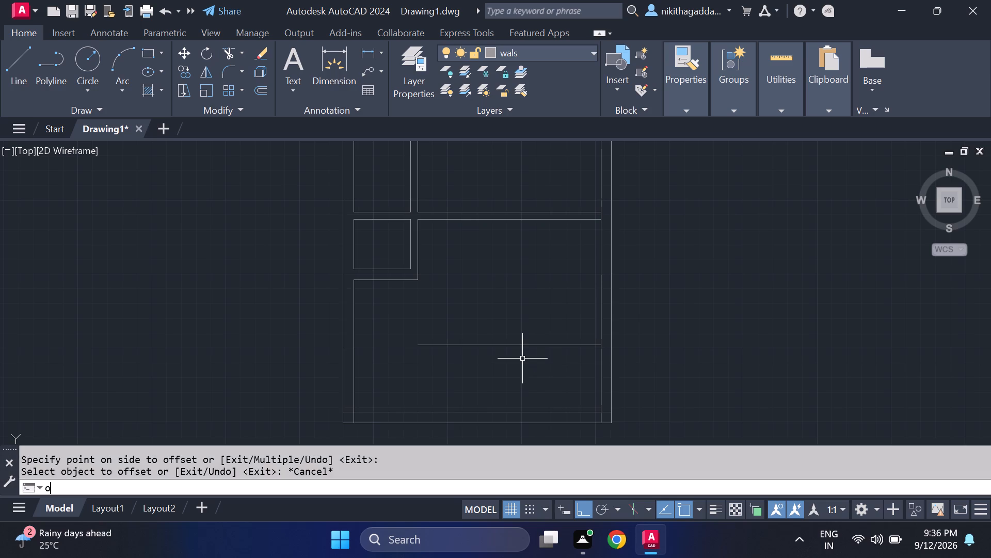
pyautogui.press('Return')
pyautogui.write('6"')
pyautogui.press('Return')
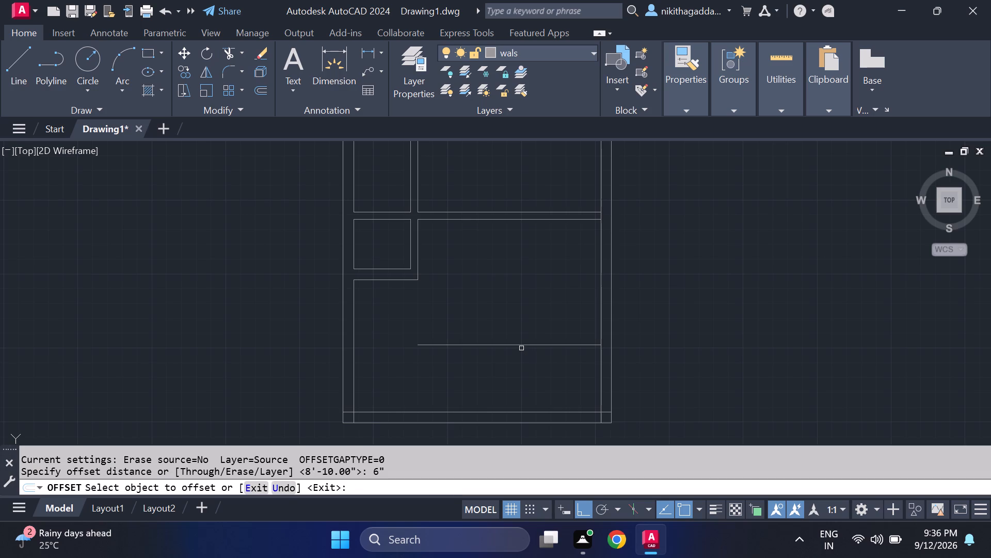
pyautogui.click(521, 345)
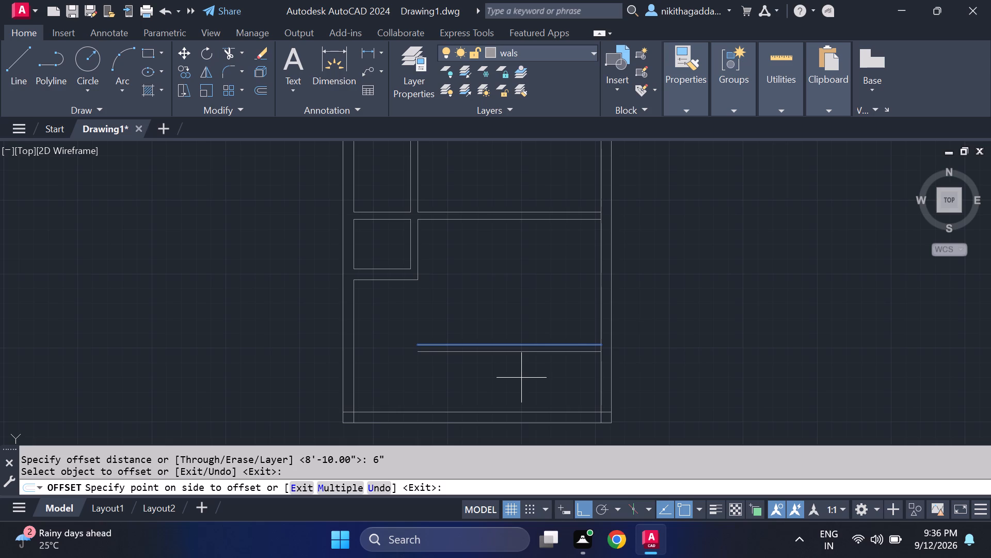
pyautogui.click(521, 373)
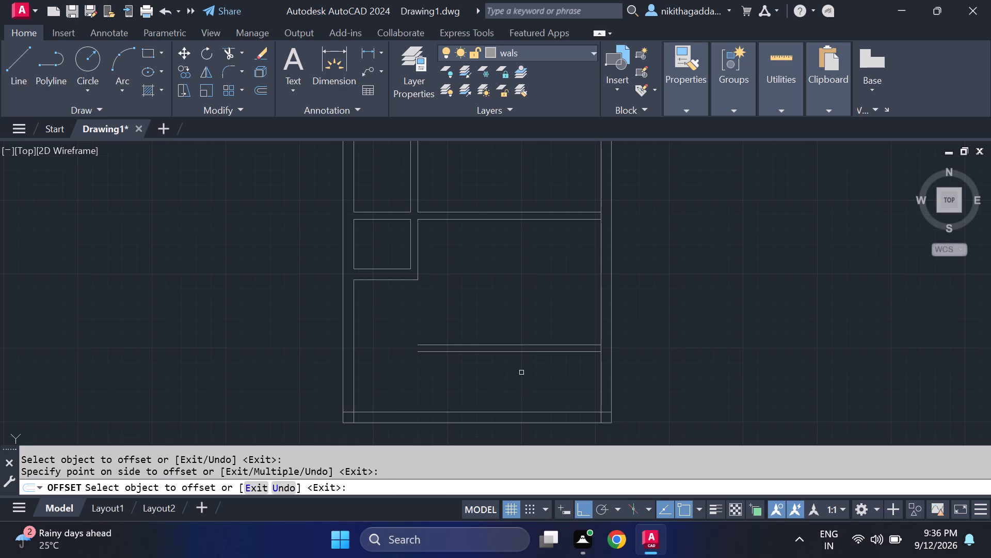
# Offset the east wall's inner line 8'9" toward the west, across the new horizontal partition.
pyautogui.press('Escape')
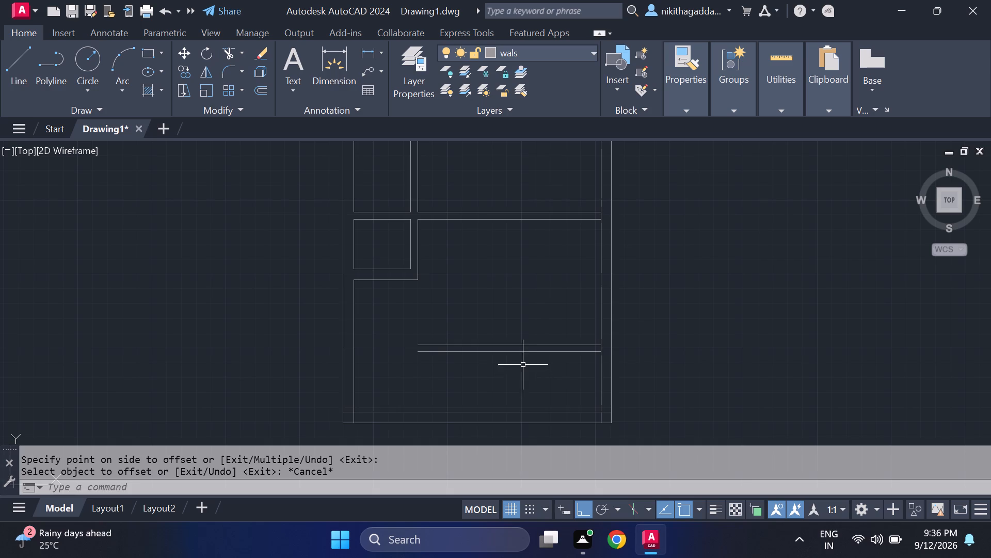
pyautogui.moveTo(525, 342); pyautogui.dragTo(525, 292, button='middle')
pyautogui.scroll(1, 522, 347)
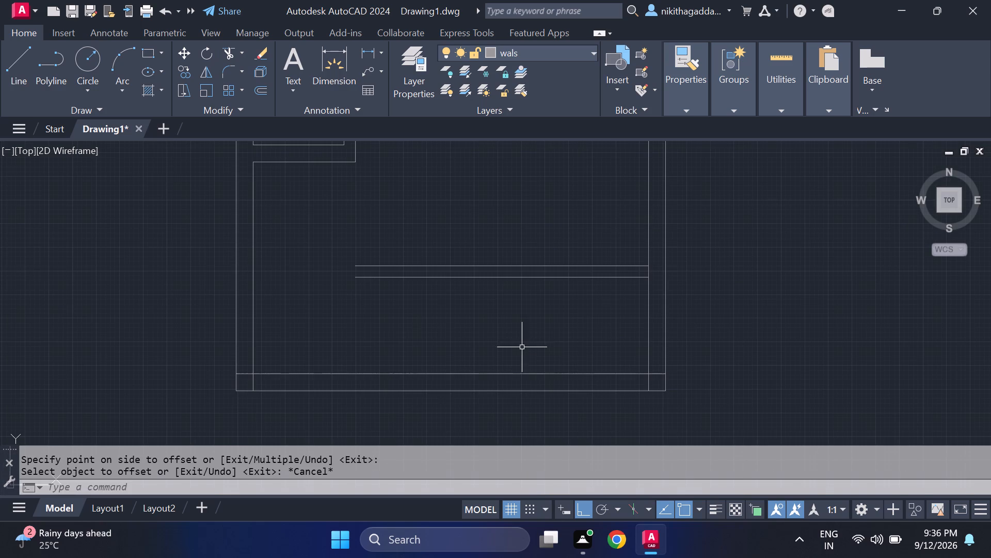
pyautogui.write('of')
pyautogui.press('Return')
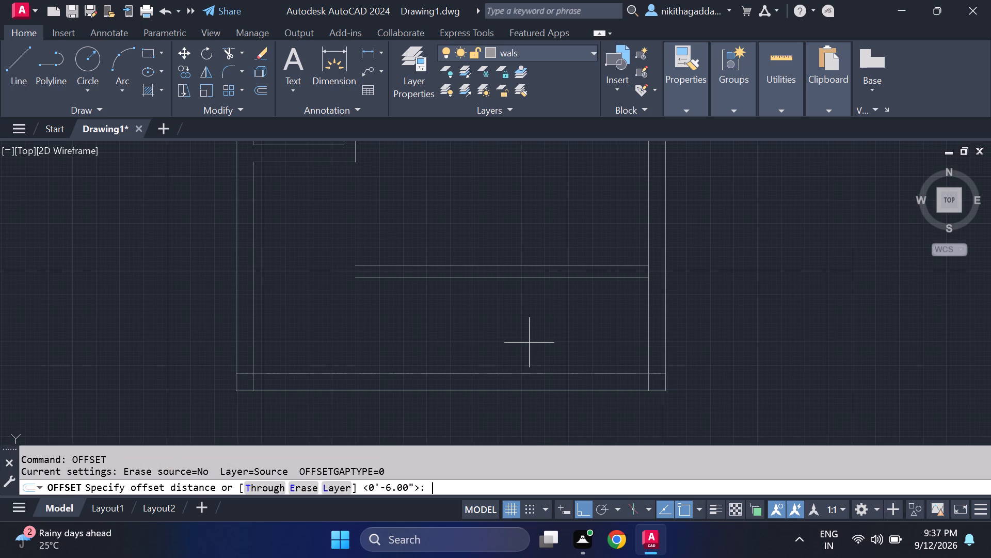
pyautogui.write("8'9")
pyautogui.hotkey('shift', '"')
pyautogui.press('Return')
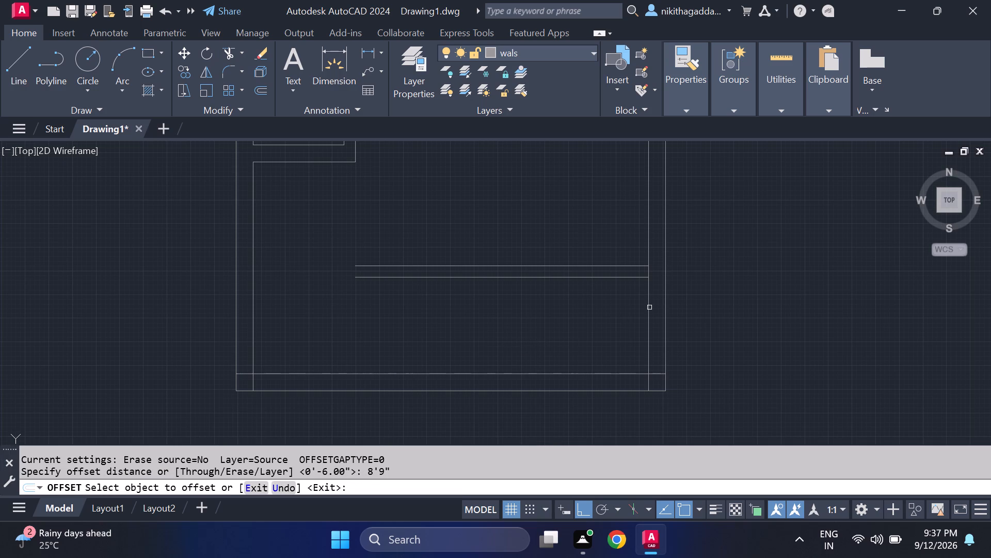
pyautogui.click(650, 318)
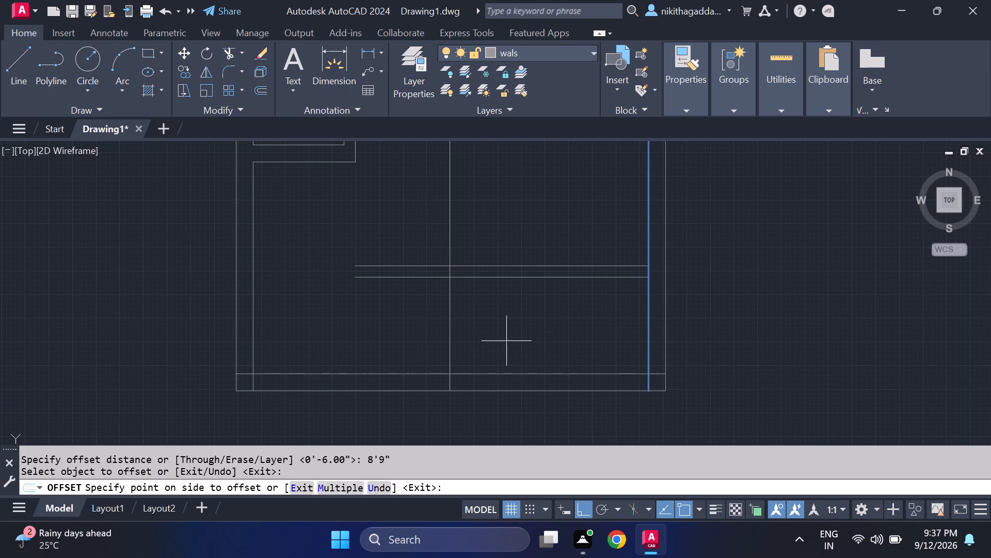
pyautogui.click(516, 330)
pyautogui.press('Escape')
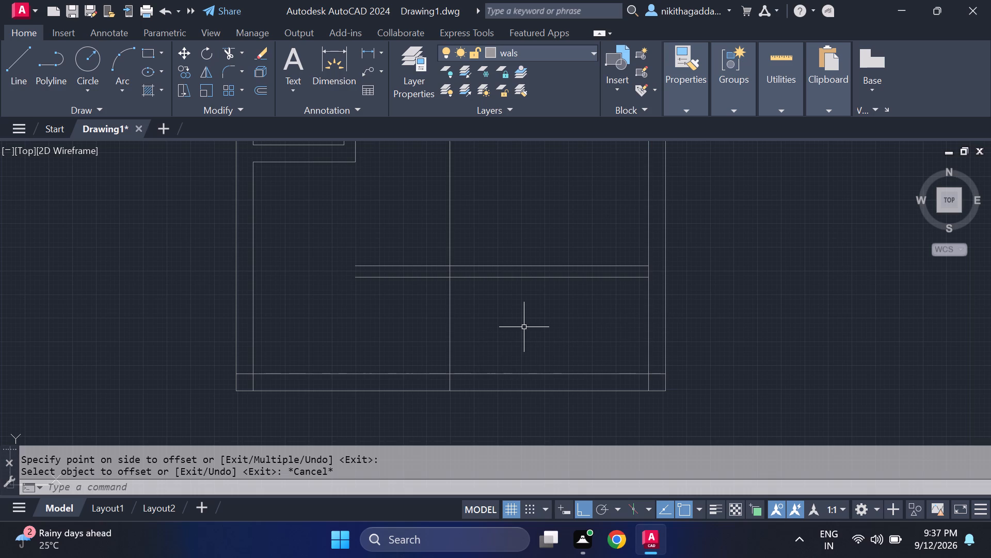
# Offset the new vertical line 9" toward the west to form a 9" wall.
pyautogui.write('of')
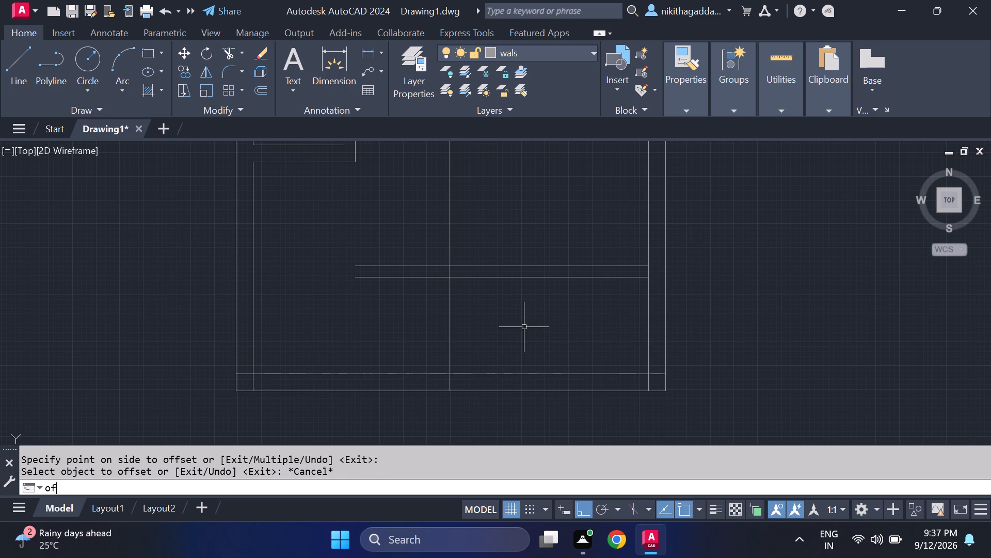
pyautogui.press('Return')
pyautogui.press('9')
pyautogui.hotkey('shift', '"')
pyautogui.press('Return')
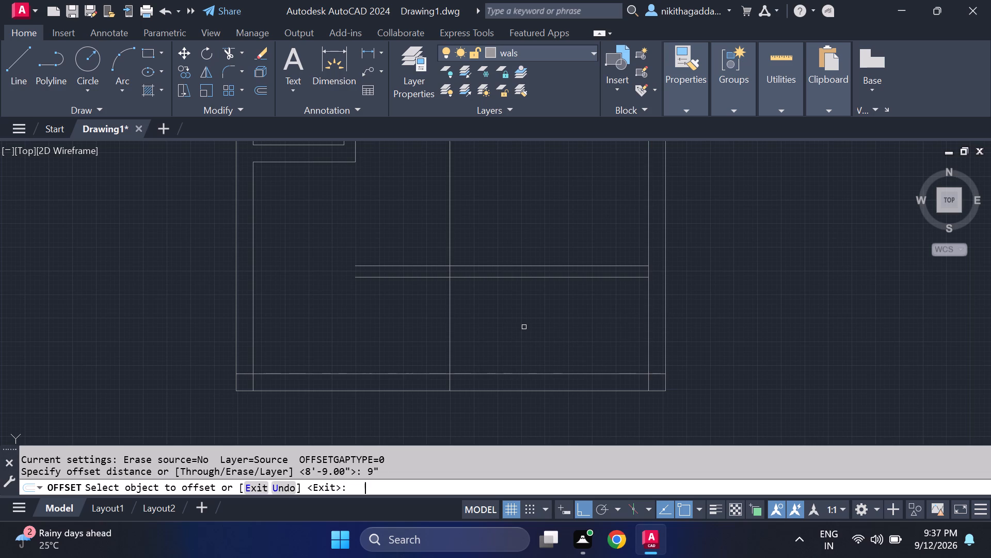
pyautogui.click(449, 340)
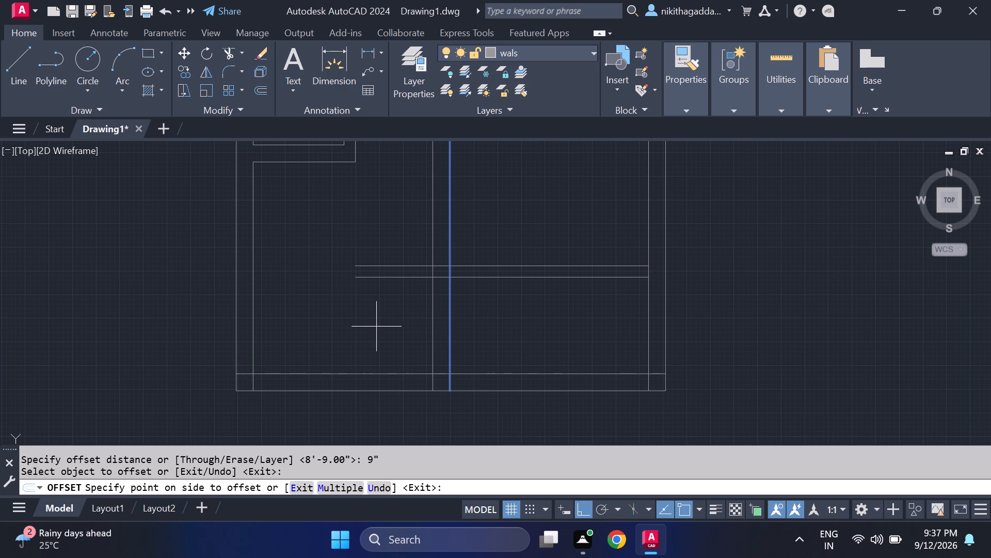
pyautogui.click(374, 327)
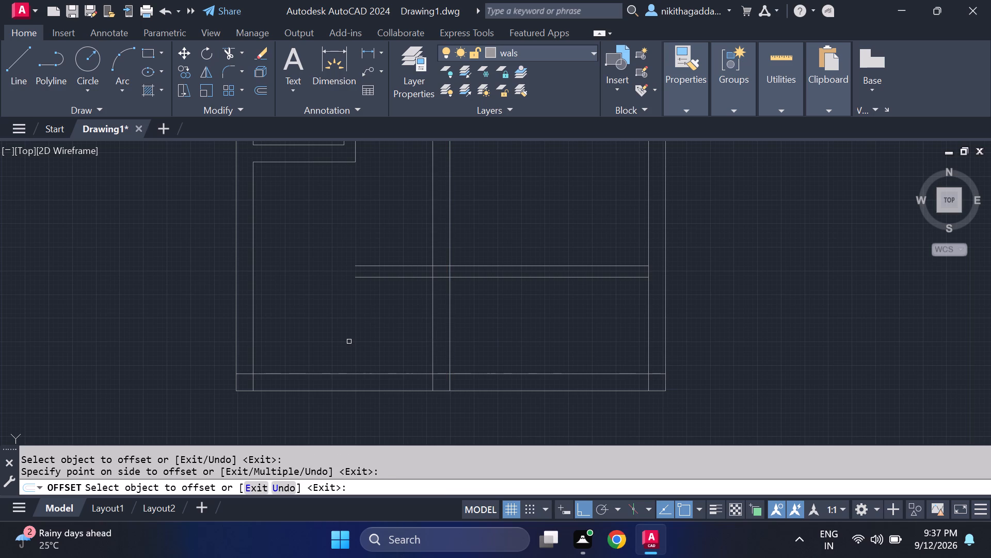
pyautogui.press('Escape')
# Trim the new 6" partition's lines west of the 9" vertical wall and that wall's lines north of the partition.
pyautogui.write('tr')
pyautogui.press('Return')
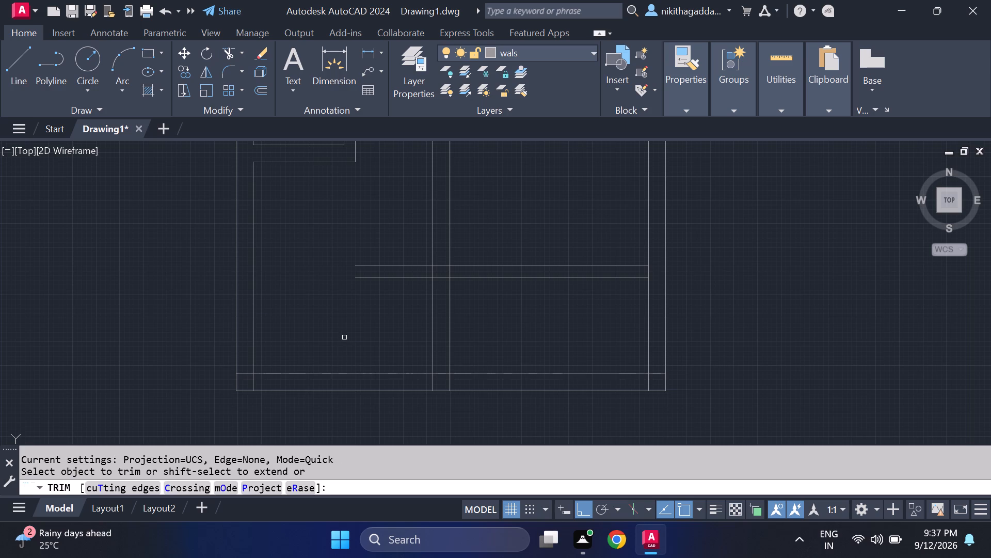
pyautogui.moveTo(377, 242); pyautogui.dragTo(382, 266)
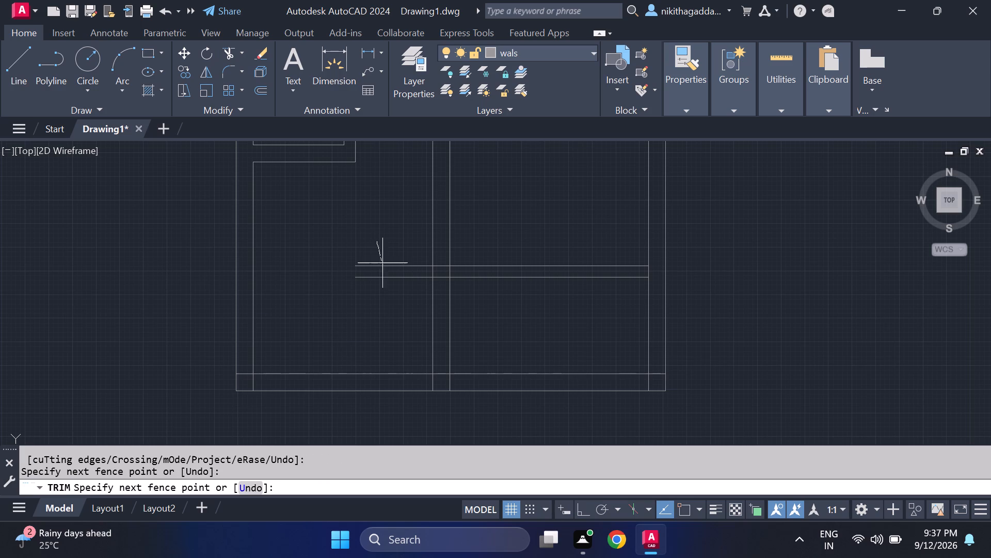
pyautogui.moveTo(382, 266); pyautogui.dragTo(382, 325)
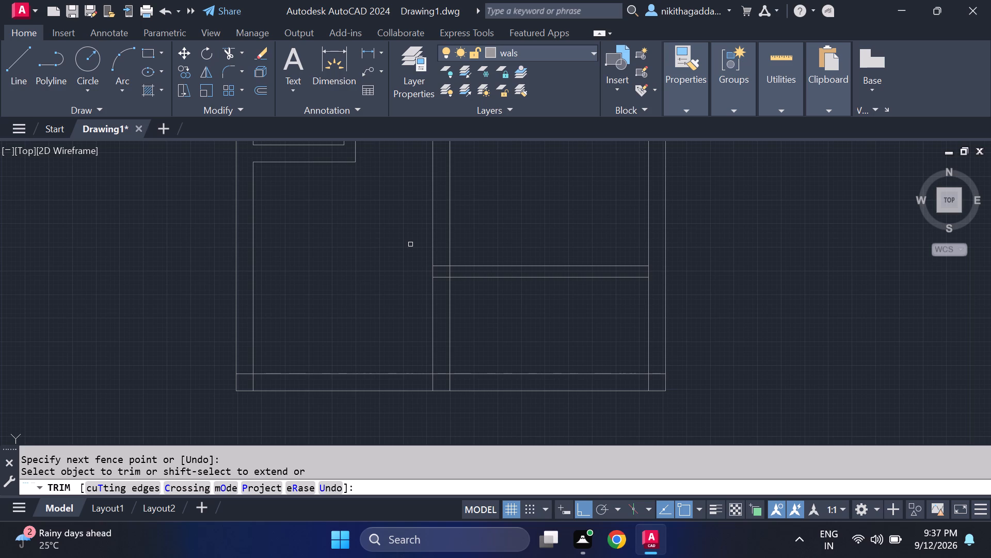
pyautogui.moveTo(477, 220); pyautogui.dragTo(421, 197)
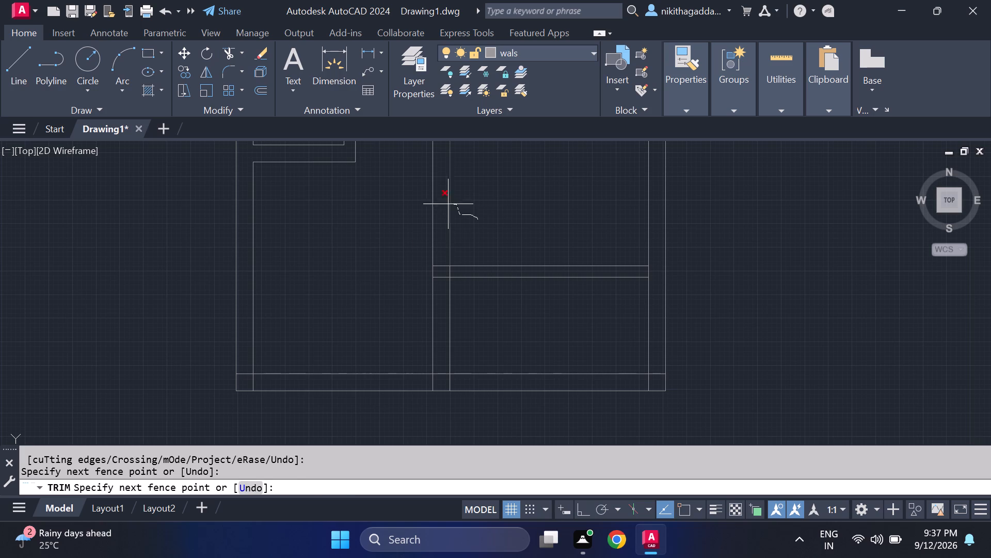
pyautogui.moveTo(421, 197); pyautogui.dragTo(367, 195)
# Trim the two overlapping inner segments at the corner where the 9" vertical wall meets the 6" partition.
pyautogui.scroll(-2, 441, 178)
pyautogui.moveTo(449, 185); pyautogui.dragTo(445, 257, button='middle')
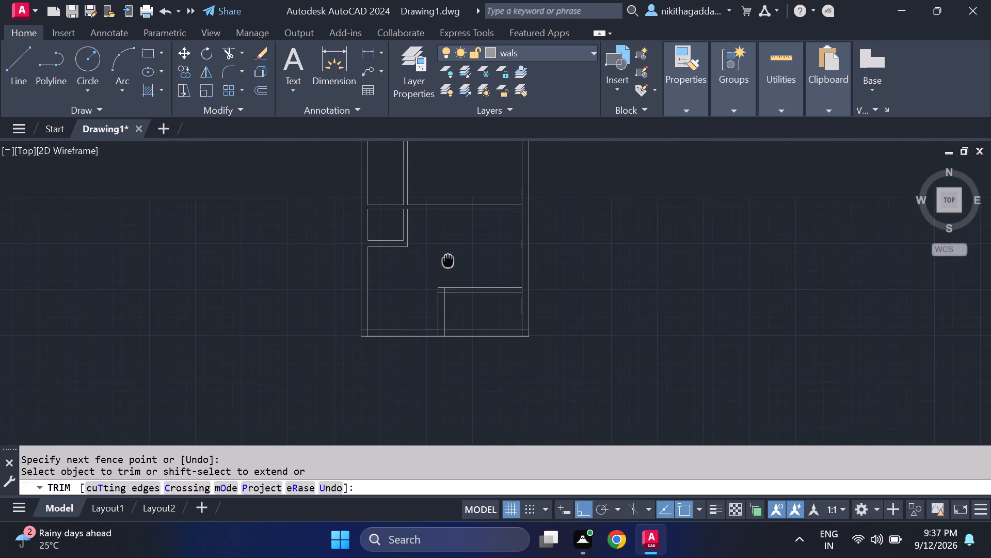
pyautogui.moveTo(445, 257); pyautogui.dragTo(439, 221, button='middle')
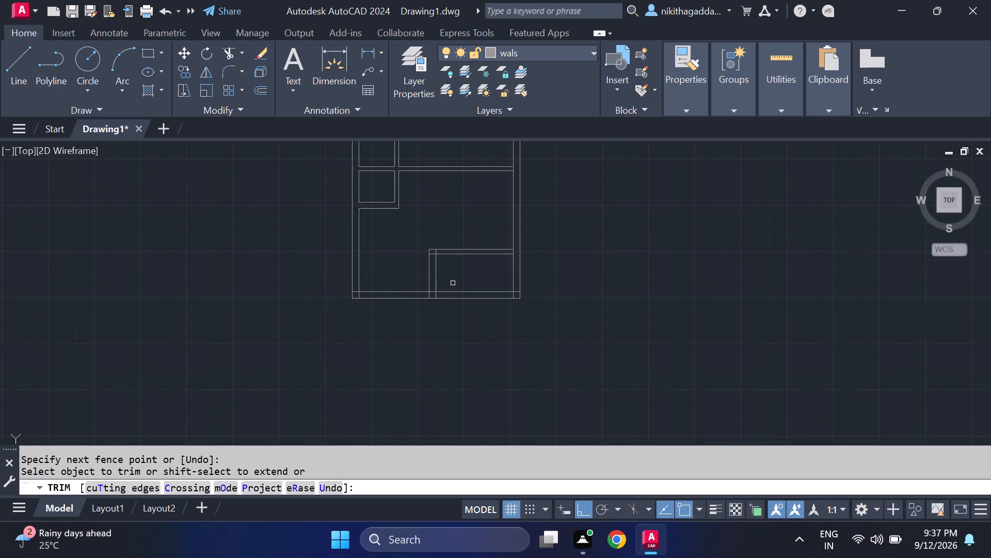
pyautogui.scroll(2, 454, 282)
pyautogui.moveTo(457, 273); pyautogui.dragTo(462, 290, button='middle')
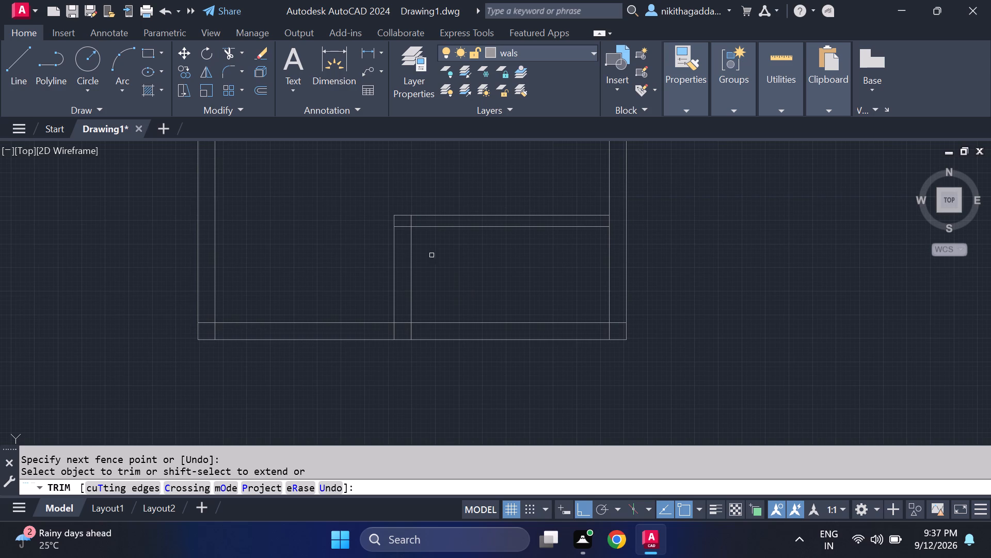
pyautogui.click(409, 221)
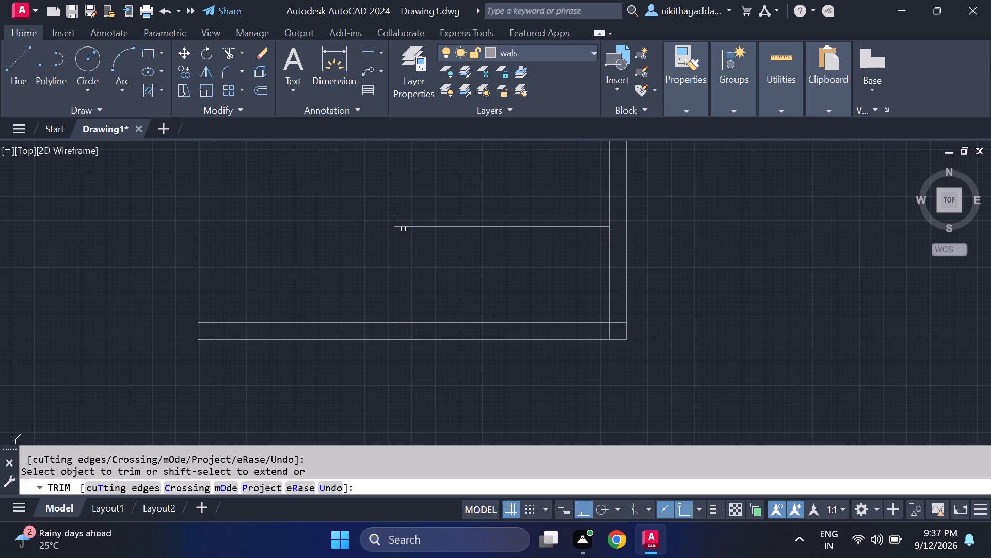
pyautogui.click(403, 227)
# Trim the overlapping segments where the 9" vertical wall meets the south wall, at the southeast corner, and where the partition meets the east wall.
pyautogui.click(403, 321)
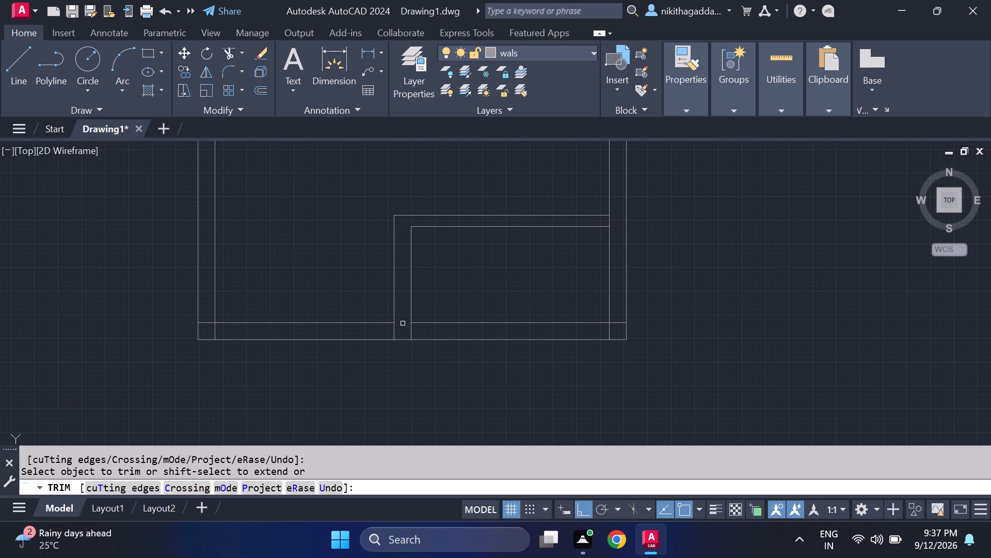
pyautogui.click(410, 331)
pyautogui.click(393, 331)
pyautogui.click(618, 323)
pyautogui.click(608, 332)
pyautogui.click(608, 220)
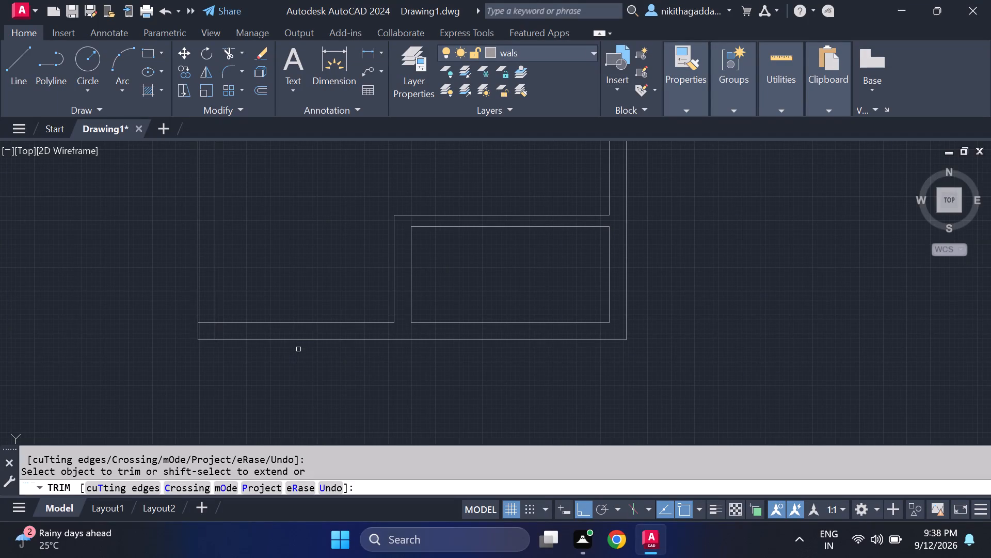
# Trim the two overlapping inner line ends at the southwest corner of the outer walls.
pyautogui.scroll(-1, 289, 366)
pyautogui.moveTo(311, 369); pyautogui.dragTo(377, 359, button='middle')
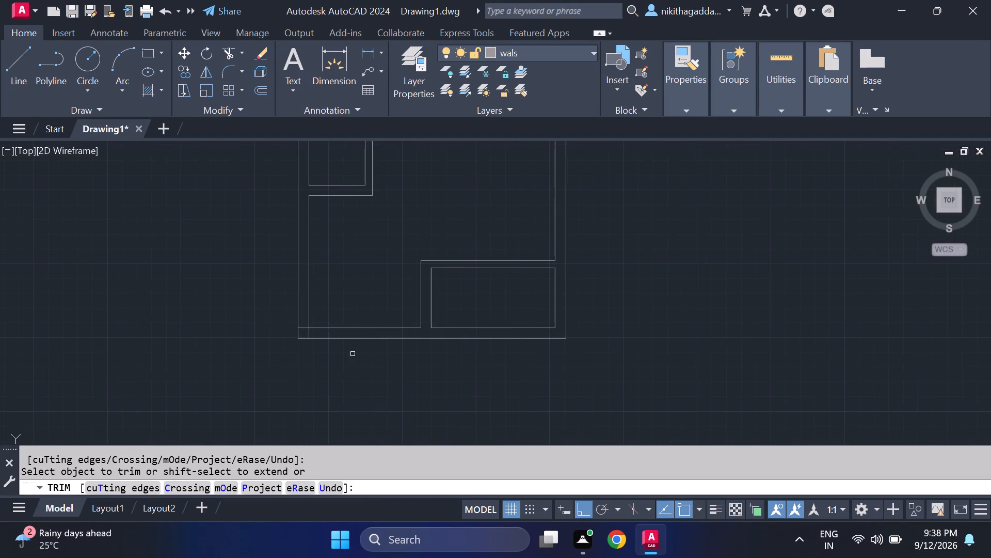
pyautogui.scroll(3, 287, 311)
pyautogui.moveTo(348, 353); pyautogui.dragTo(381, 405)
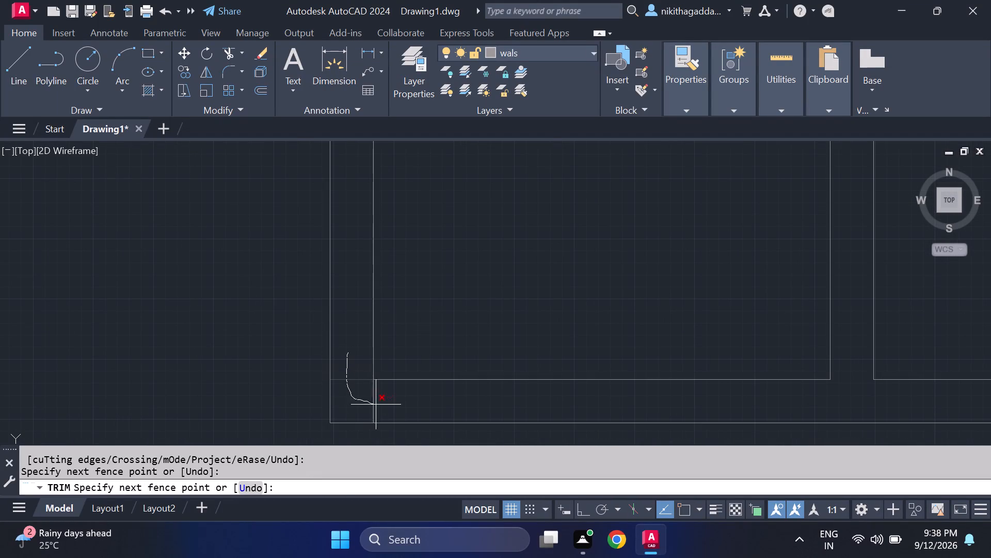
pyautogui.moveTo(381, 405); pyautogui.dragTo(421, 398)
pyautogui.scroll(-4, 469, 345)
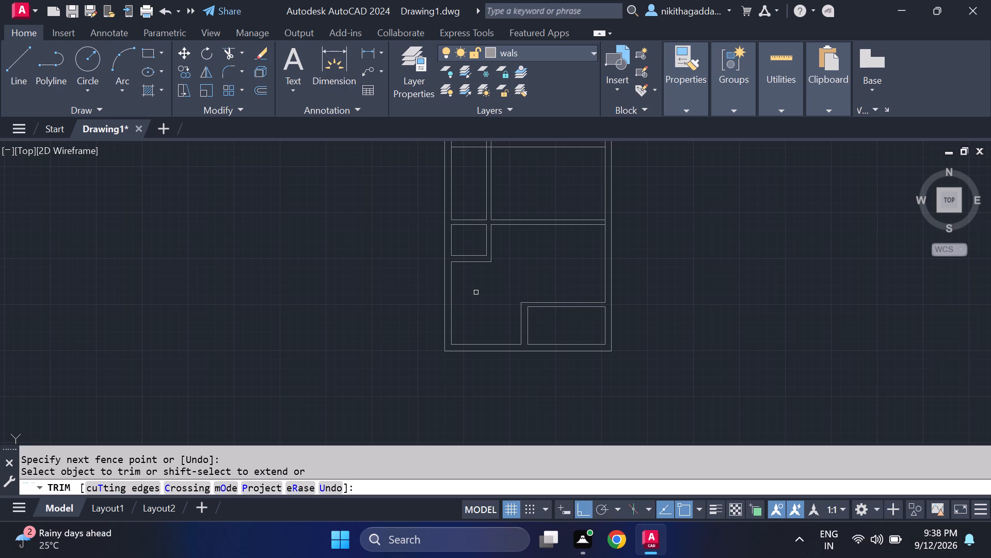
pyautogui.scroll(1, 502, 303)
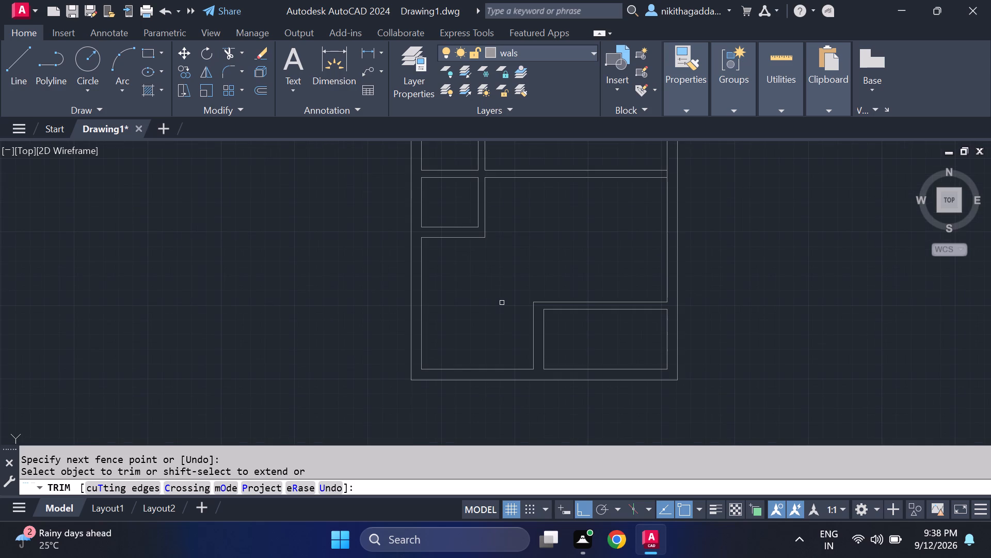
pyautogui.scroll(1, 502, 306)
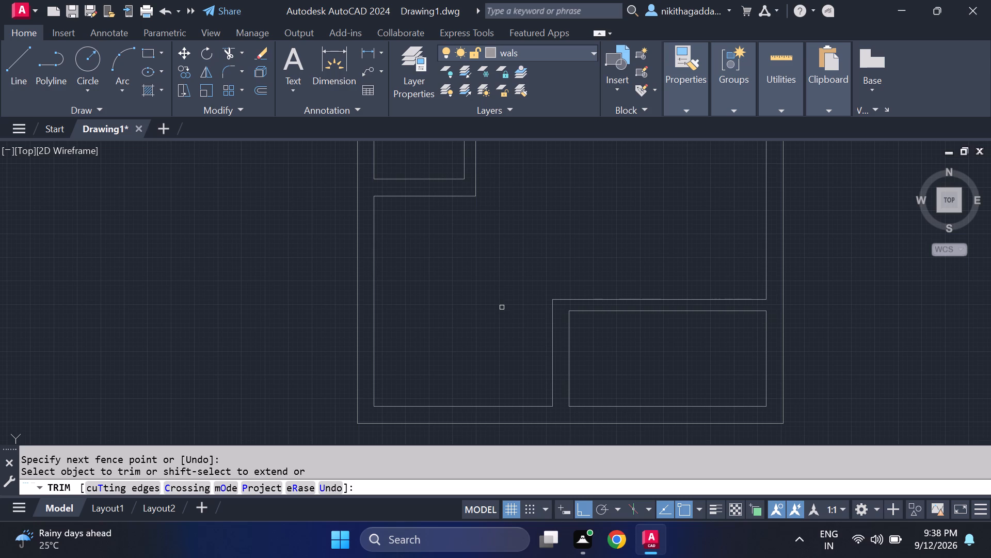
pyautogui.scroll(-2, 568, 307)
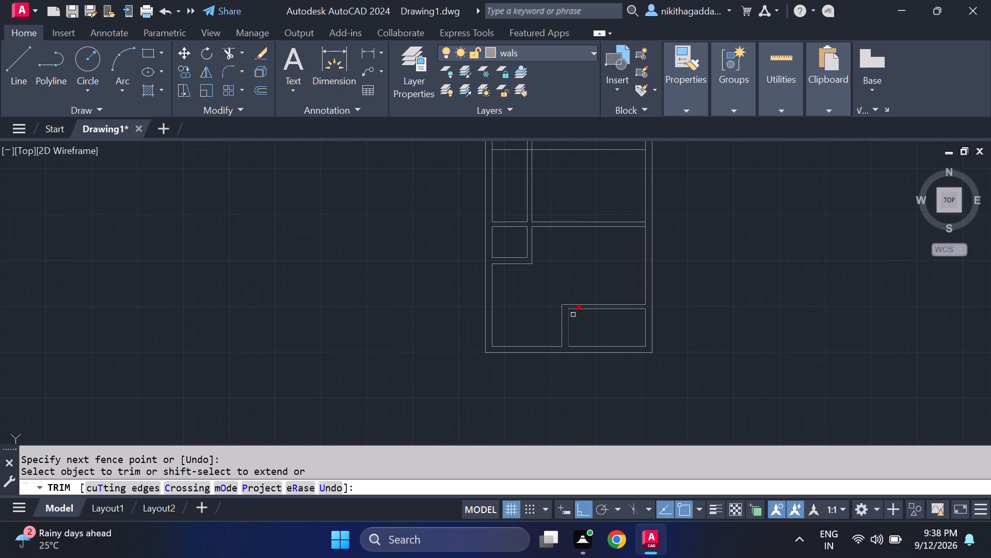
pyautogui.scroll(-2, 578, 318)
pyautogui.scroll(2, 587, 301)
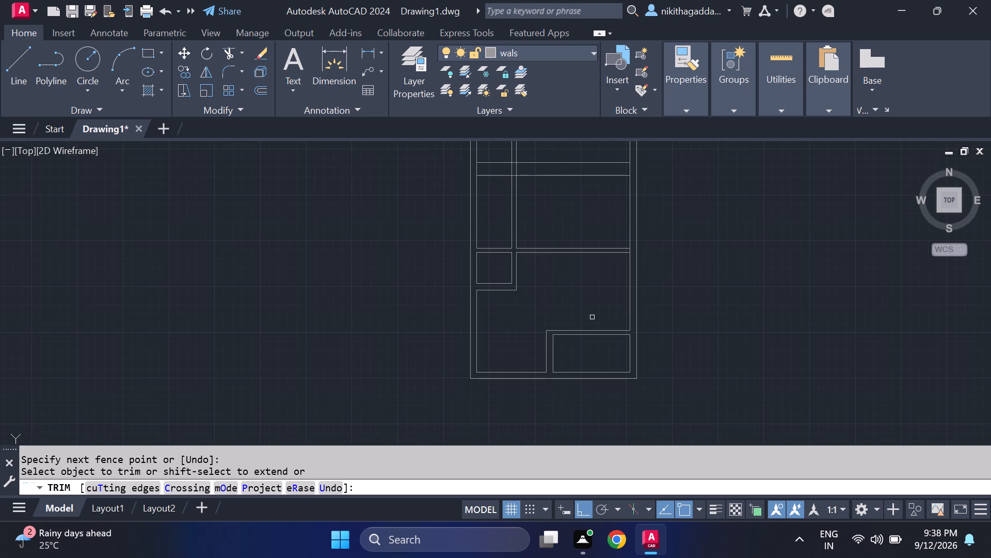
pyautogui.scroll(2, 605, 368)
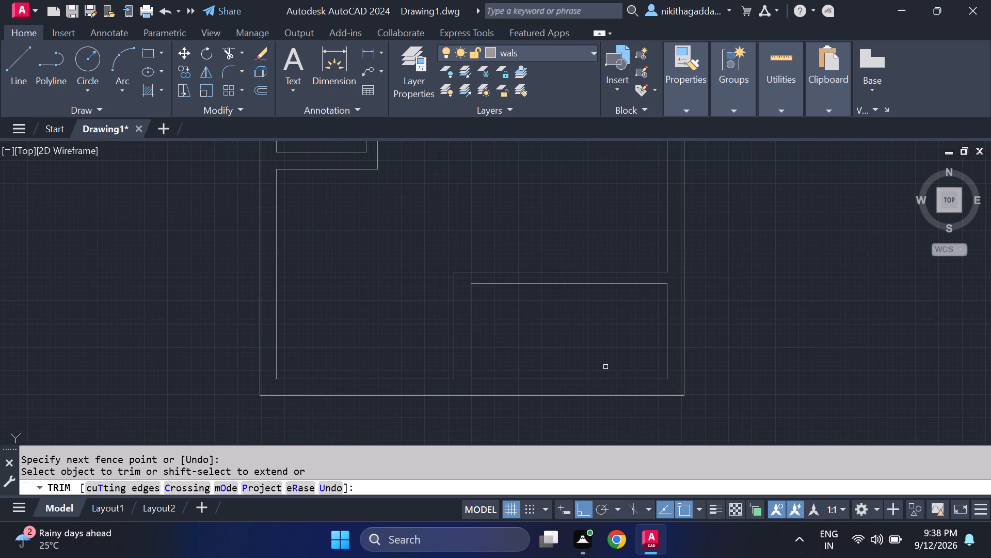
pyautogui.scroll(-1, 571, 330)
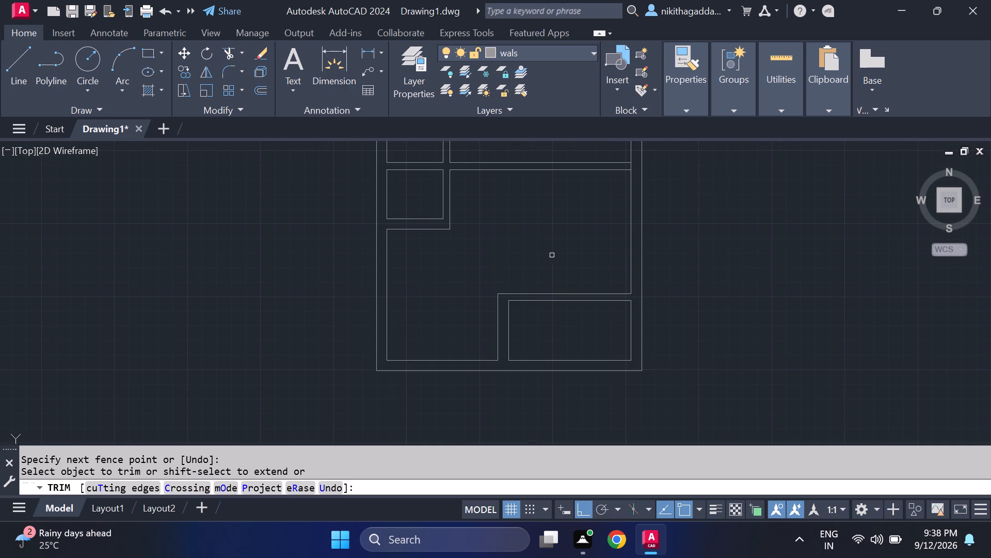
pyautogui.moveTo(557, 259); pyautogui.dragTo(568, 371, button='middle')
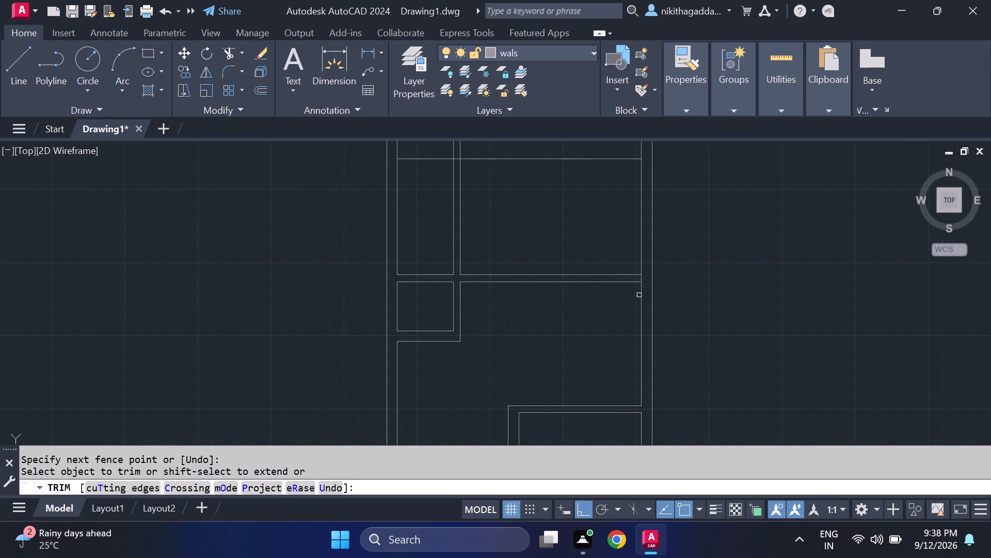
# Trim the east wall's inner line between the two lines of the horizontal 6" partition south of the wide cross wall.
pyautogui.scroll(3, 633, 288)
pyautogui.click(666, 248)
# Trim both lines of the vertical 6" partition between the wide horizontal wall and the north outer wall.
pyautogui.scroll(-2, 581, 345)
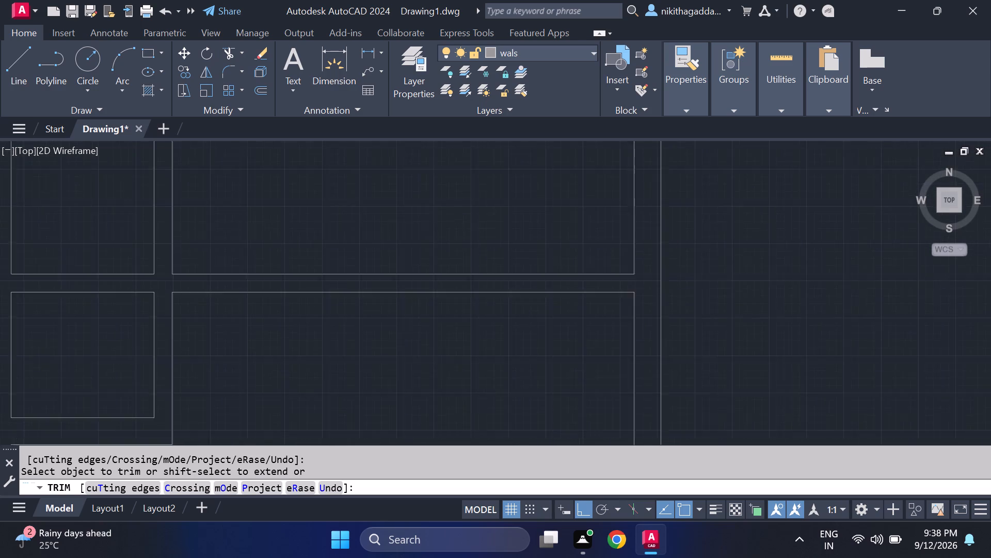
pyautogui.scroll(-2, 580, 349)
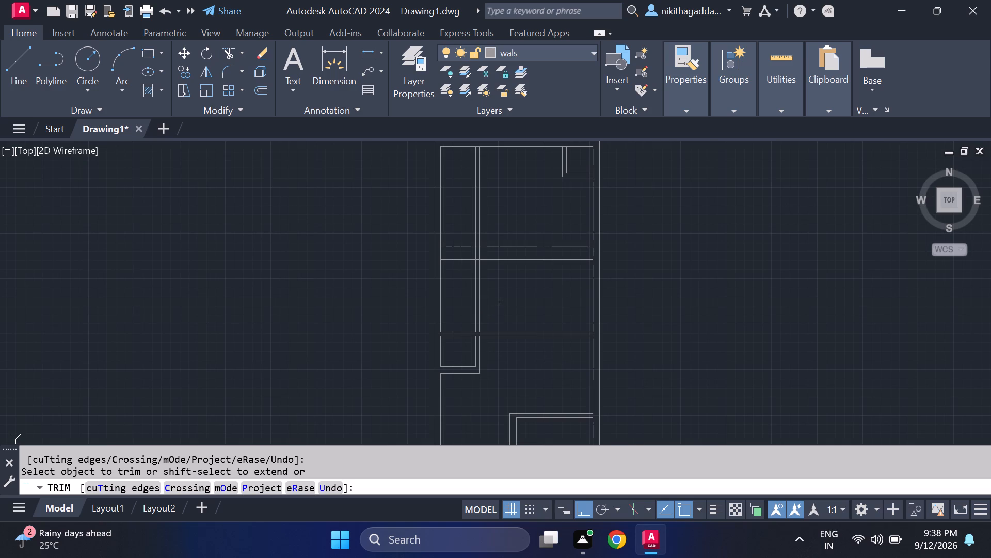
pyautogui.moveTo(501, 303); pyautogui.dragTo(513, 330, button='middle')
pyautogui.scroll(3, 492, 292)
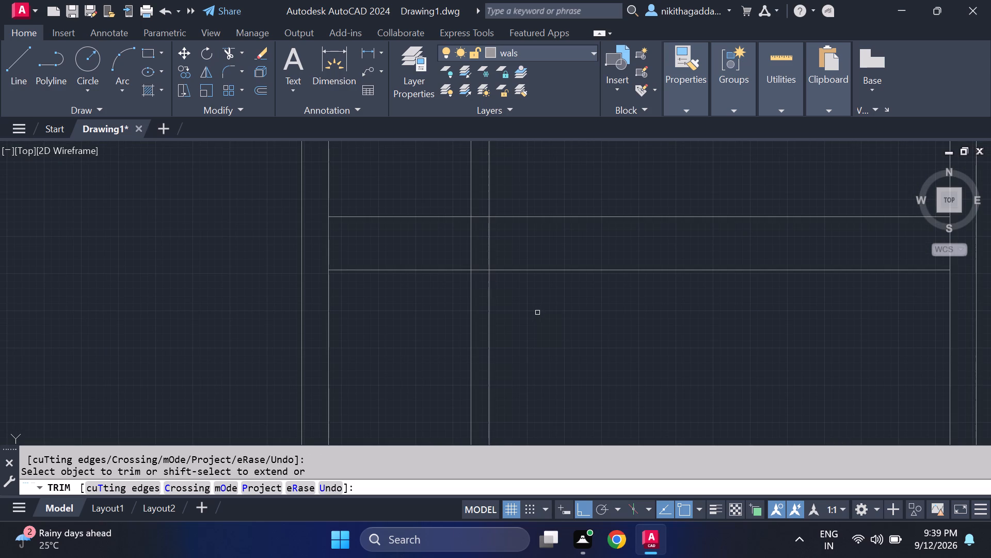
pyautogui.scroll(-4, 529, 312)
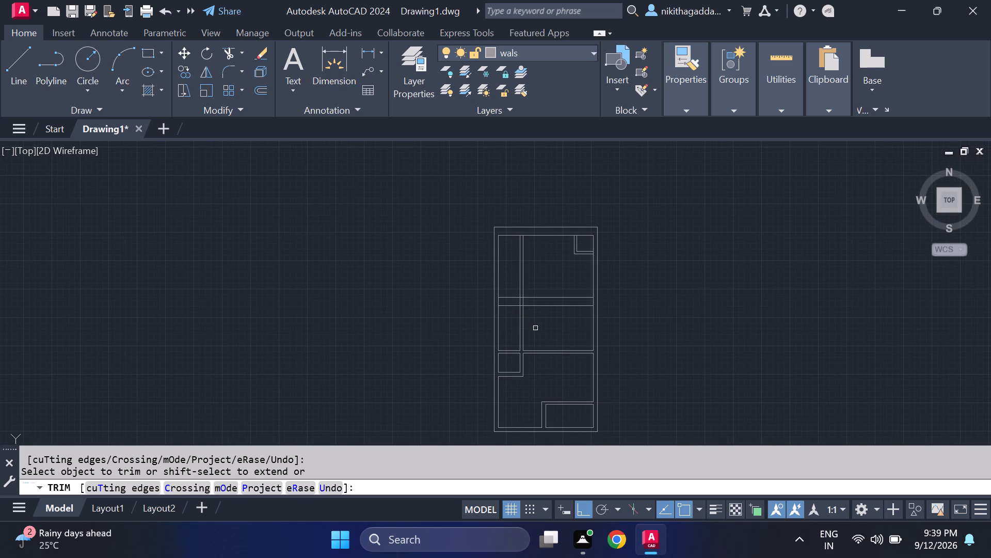
pyautogui.moveTo(540, 328); pyautogui.dragTo(548, 356, button='middle')
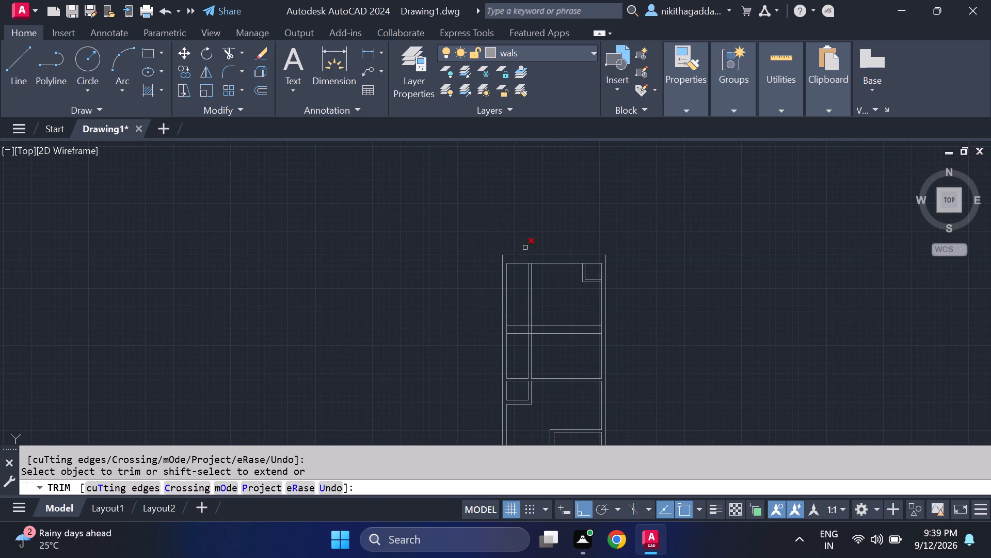
pyautogui.moveTo(554, 296); pyautogui.dragTo(528, 309)
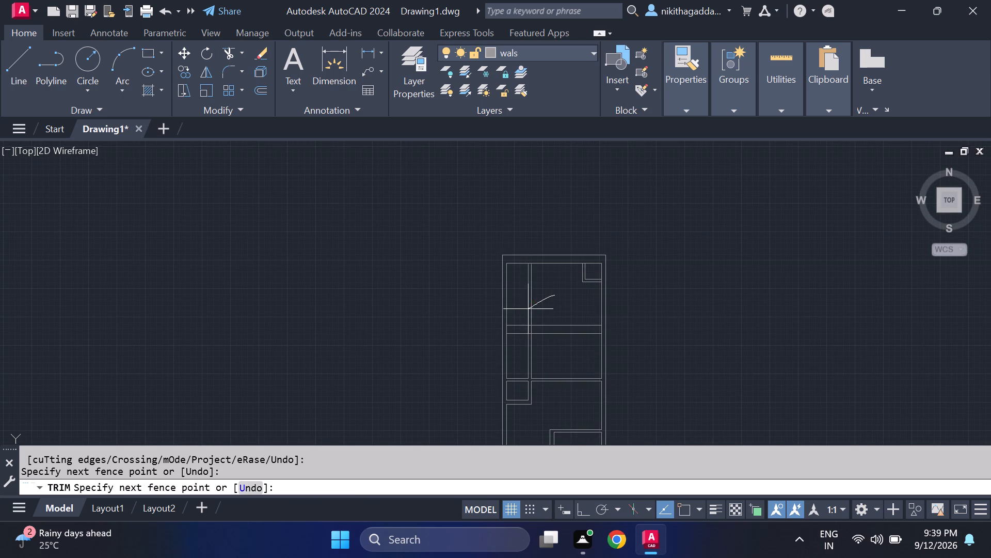
pyautogui.moveTo(528, 309); pyautogui.dragTo(522, 312)
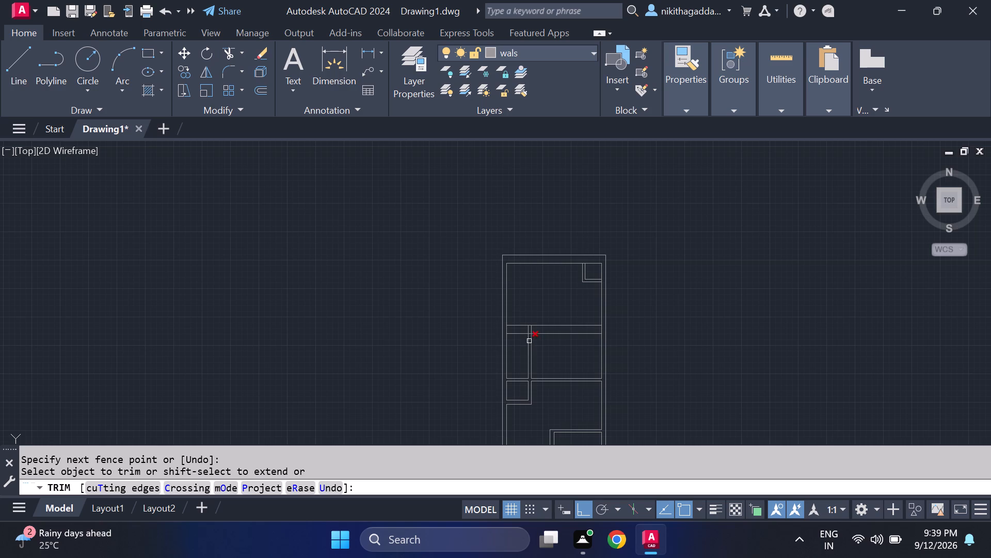
# Trim the vertical partition's west line inside the wide horizontal wall and that wall's south line between the two partition lines.
pyautogui.scroll(4, 531, 342)
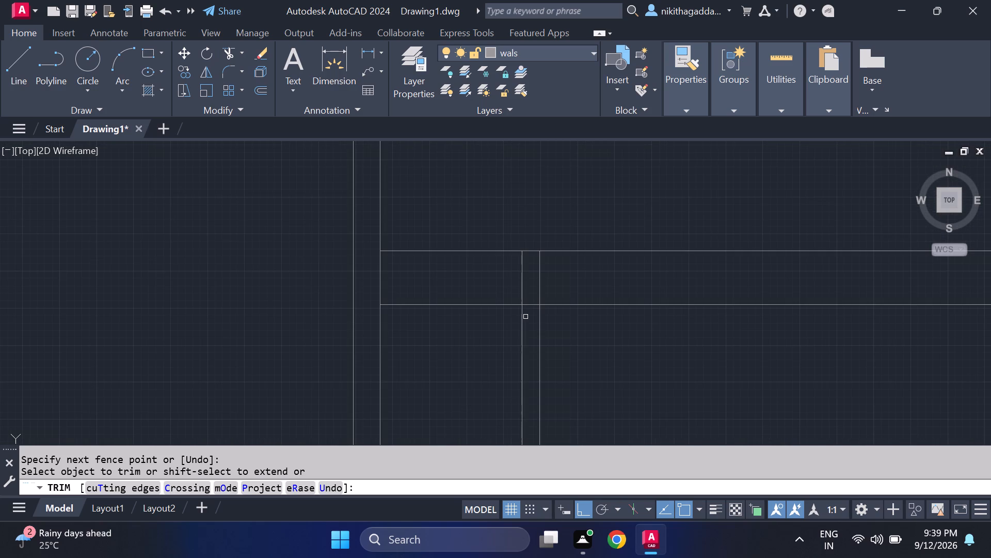
pyautogui.moveTo(525, 280); pyautogui.dragTo(516, 286)
pyautogui.scroll(-3, 563, 313)
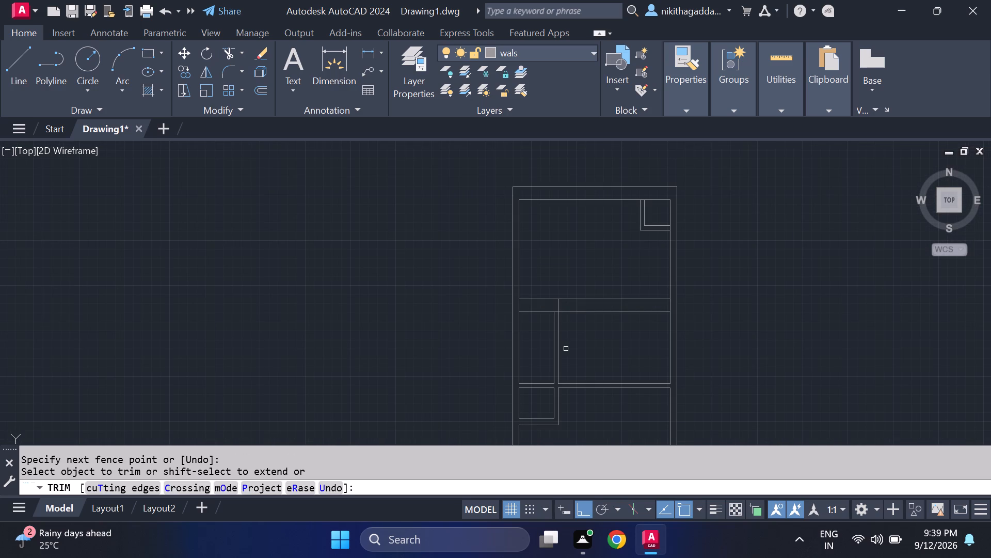
pyautogui.moveTo(566, 349); pyautogui.dragTo(567, 328, button='middle')
pyautogui.scroll(3, 547, 302)
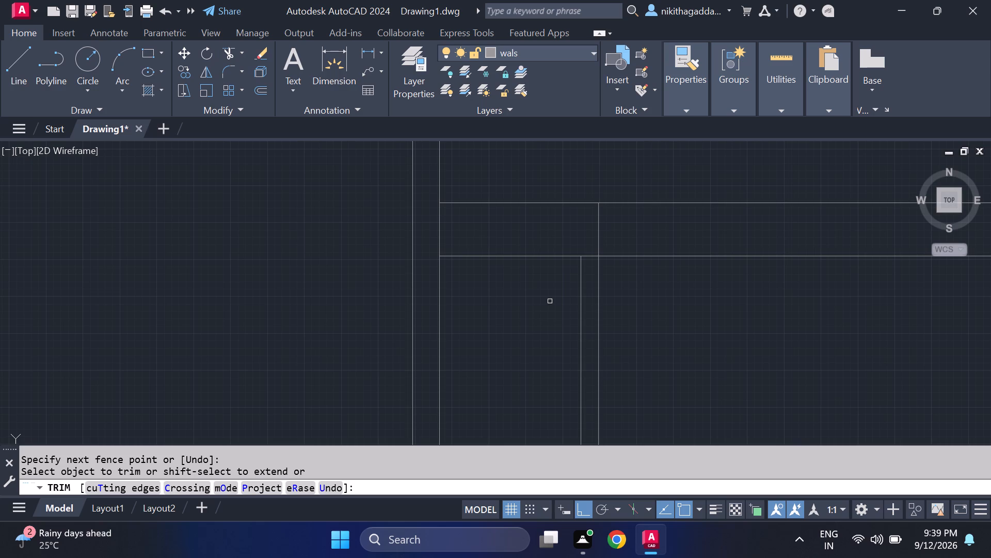
pyautogui.click(590, 256)
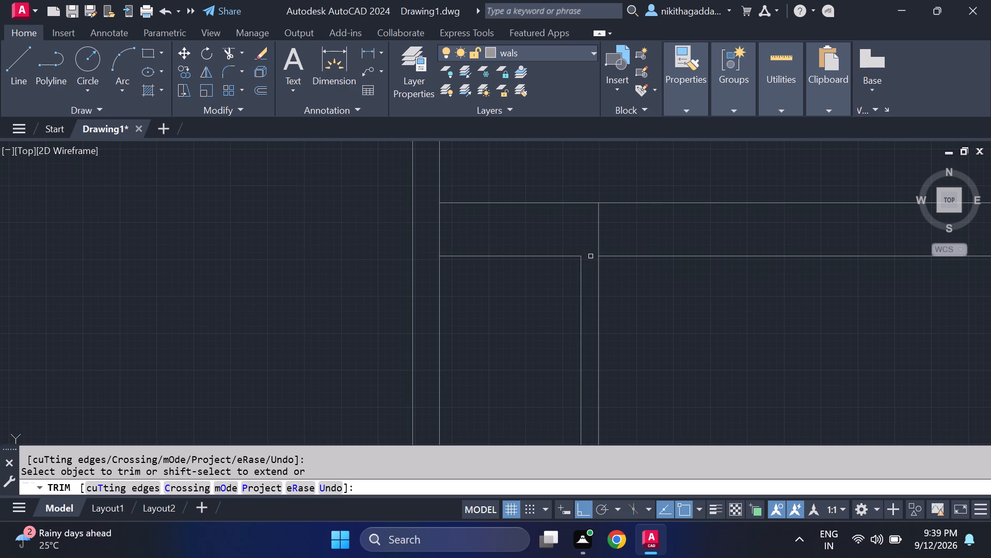
# Trim the vertical partition's east line where it still crosses the wide horizontal wall.
pyautogui.scroll(-2, 647, 316)
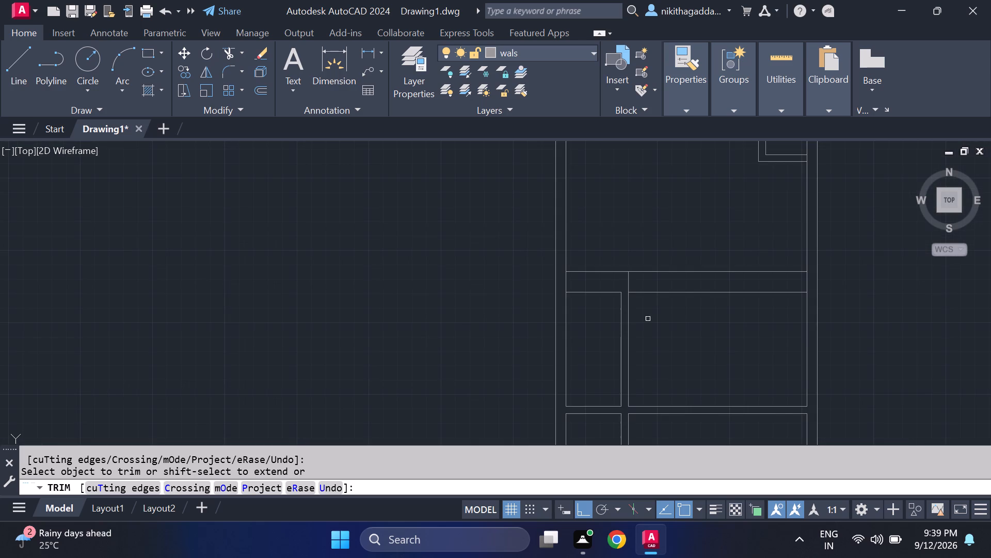
pyautogui.middleClick(654, 326)
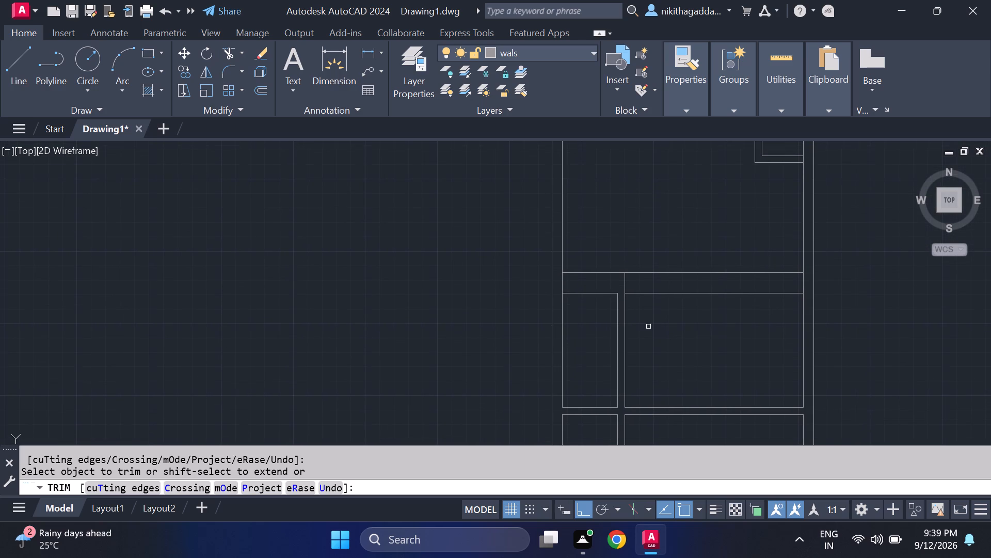
pyautogui.scroll(2, 648, 326)
pyautogui.moveTo(625, 321); pyautogui.dragTo(650, 358, button='middle')
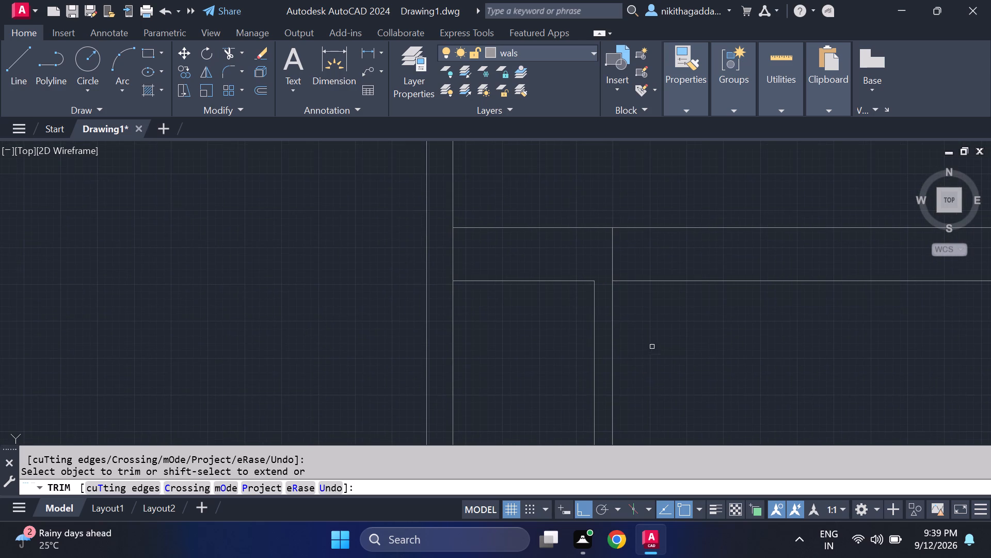
pyautogui.scroll(-1, 654, 344)
pyautogui.scroll(1, 653, 342)
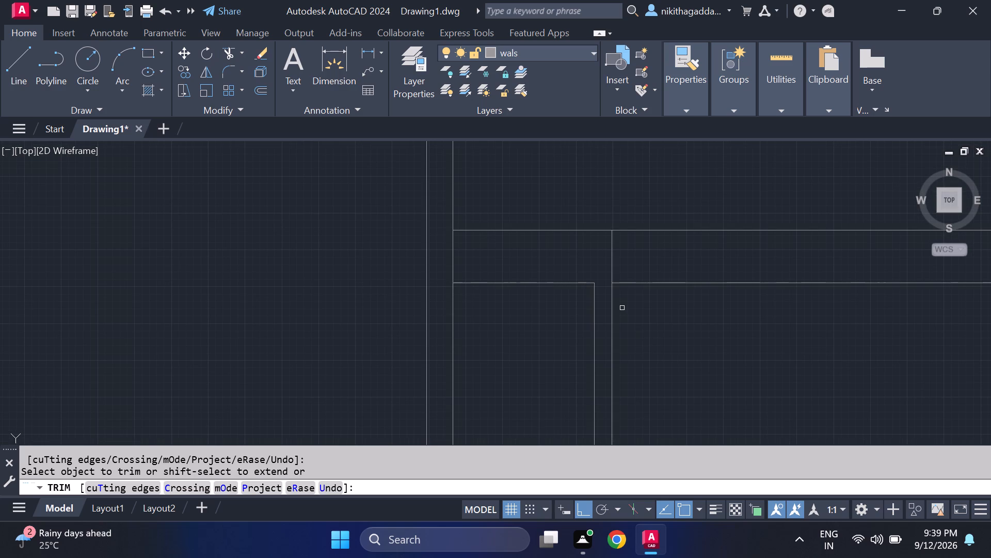
pyautogui.scroll(-2, 632, 321)
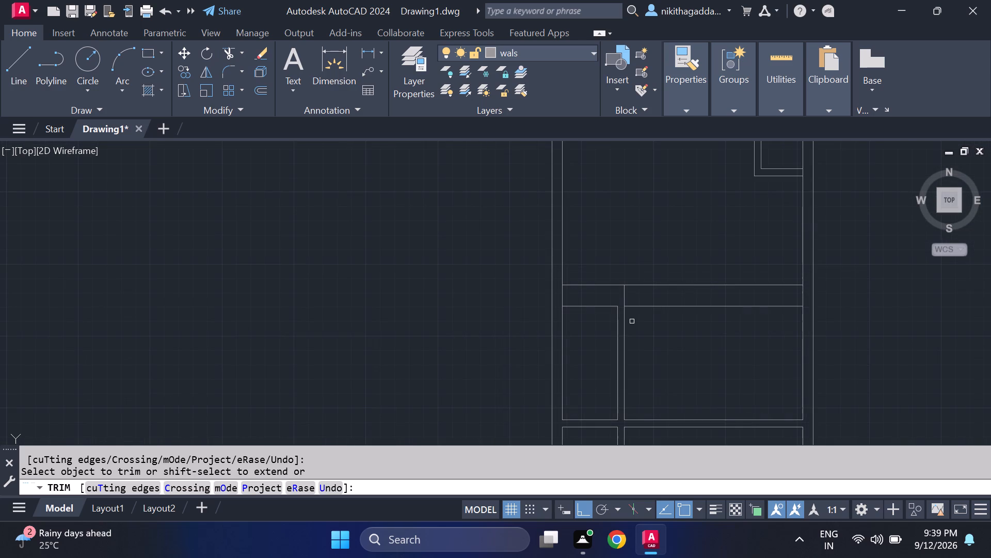
pyautogui.scroll(2, 632, 321)
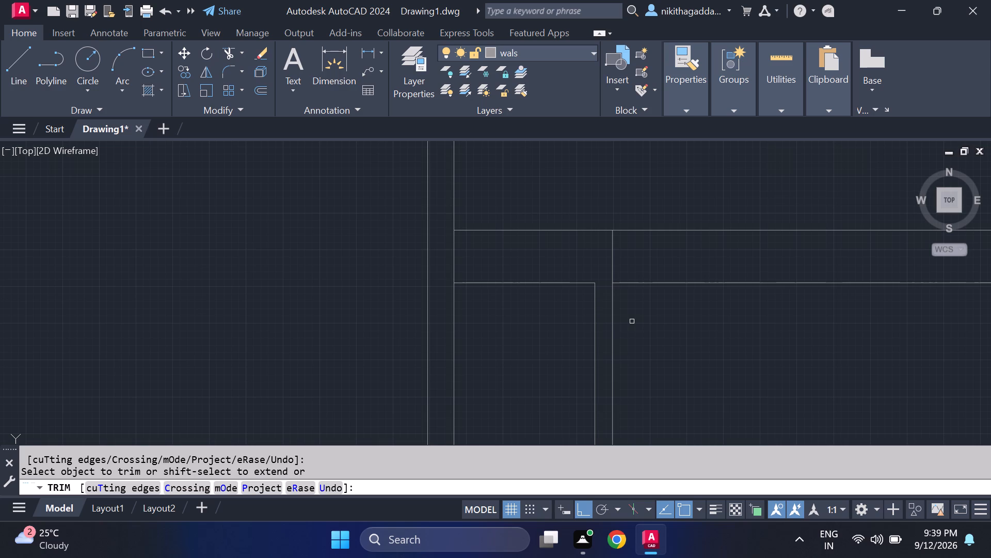
pyautogui.scroll(-3, 632, 321)
pyautogui.scroll(2, 636, 327)
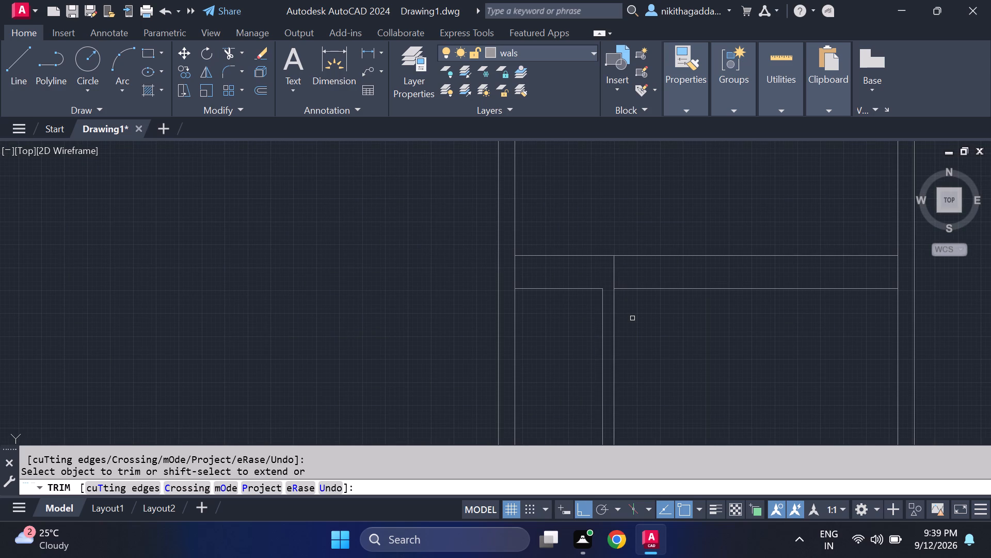
pyautogui.scroll(-1, 632, 318)
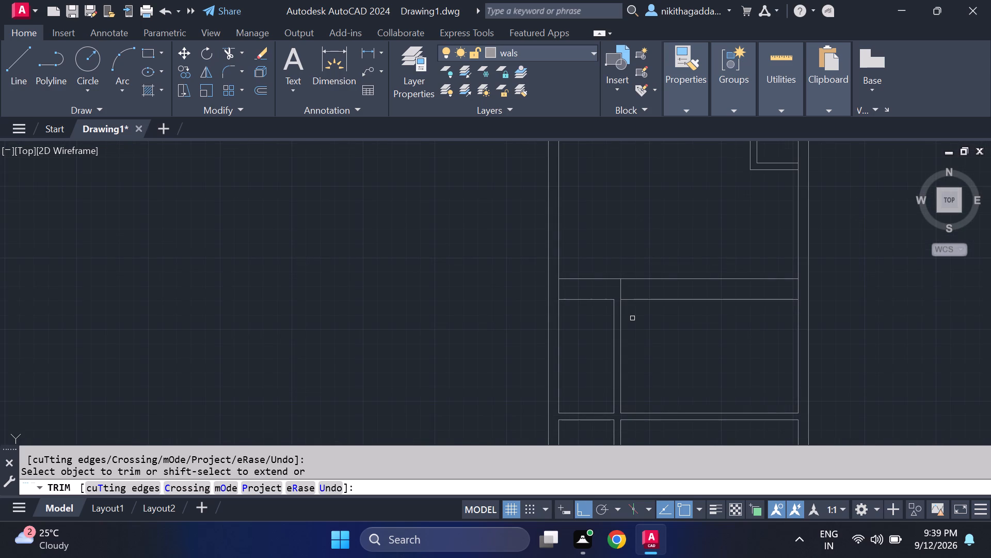
pyautogui.scroll(2, 632, 318)
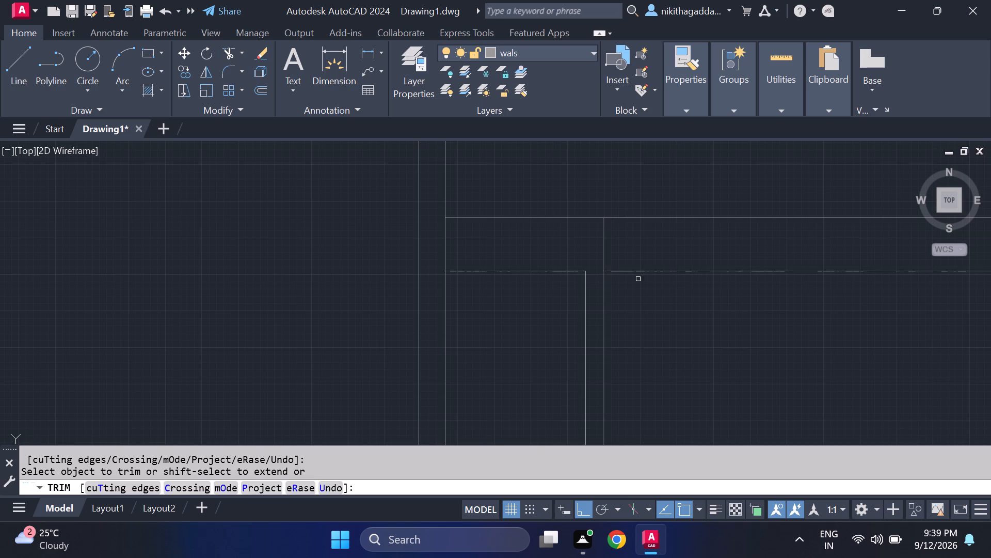
pyautogui.moveTo(621, 246); pyautogui.dragTo(618, 245)
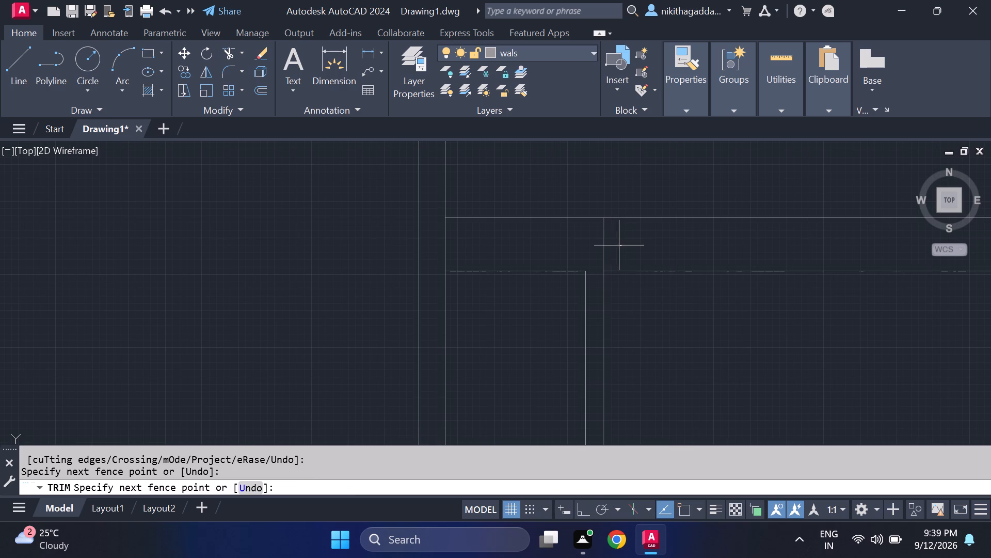
pyautogui.moveTo(618, 245); pyautogui.dragTo(577, 247)
# Trim the inner lines of the east and west outer walls where the wide horizontal wall meets them.
pyautogui.scroll(-3, 708, 332)
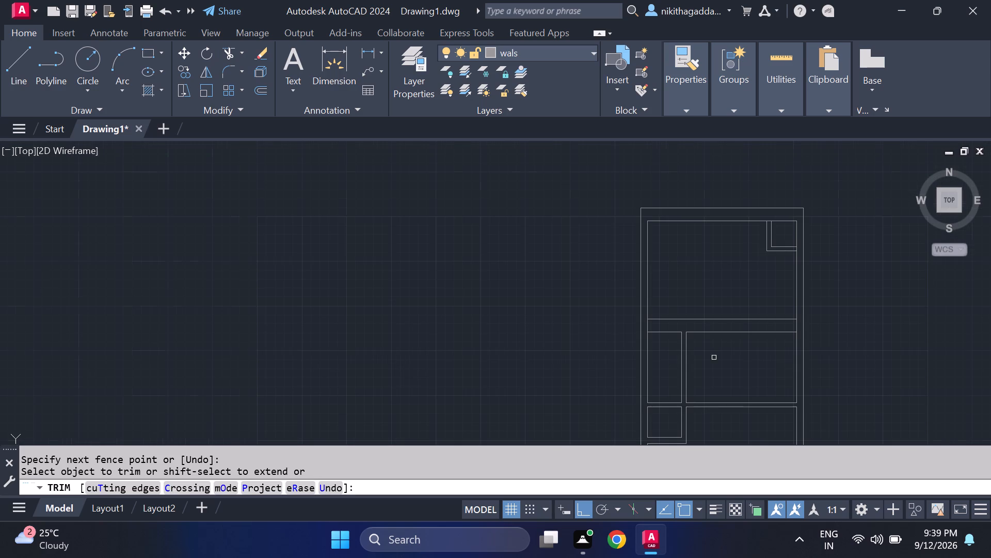
pyautogui.moveTo(713, 357); pyautogui.dragTo(602, 391, button='middle')
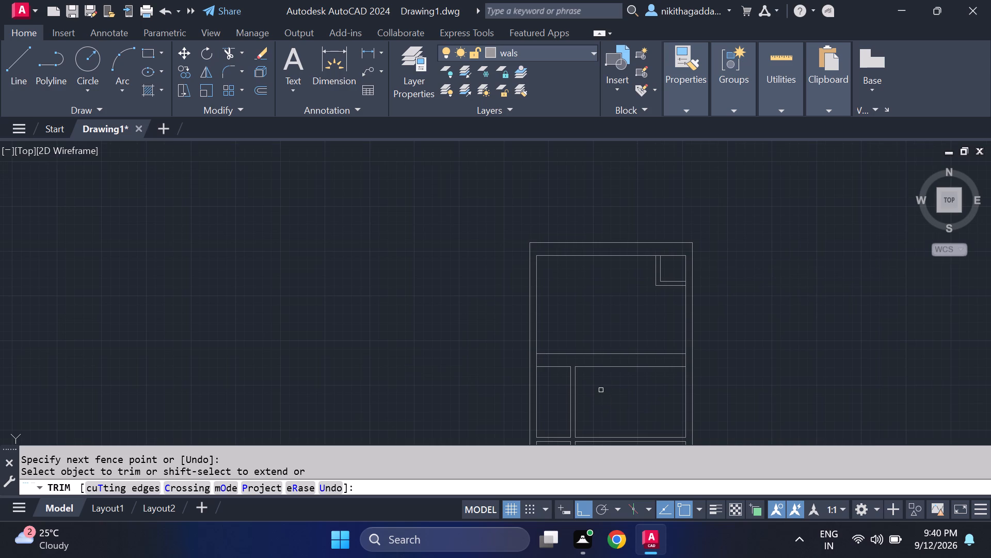
pyautogui.scroll(1, 601, 390)
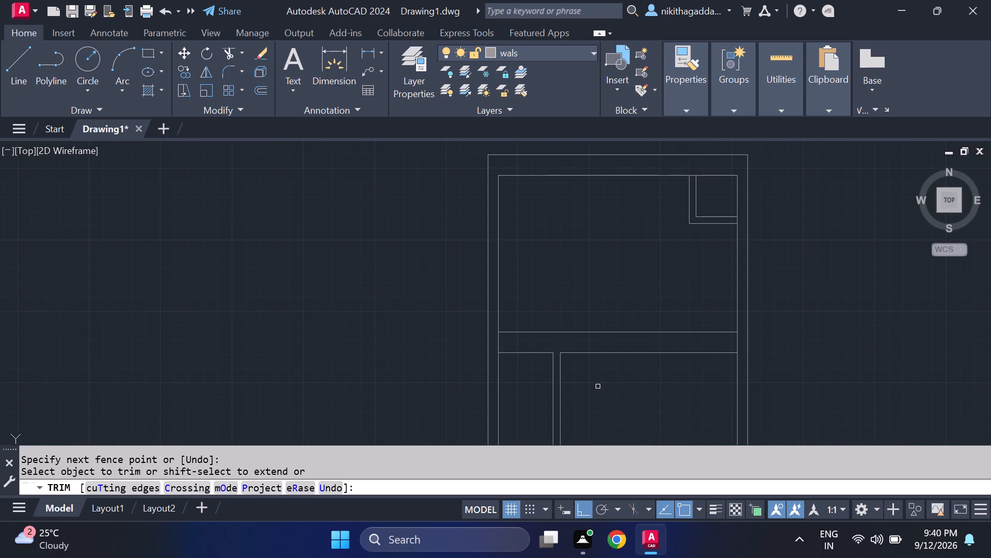
pyautogui.scroll(-2, 597, 385)
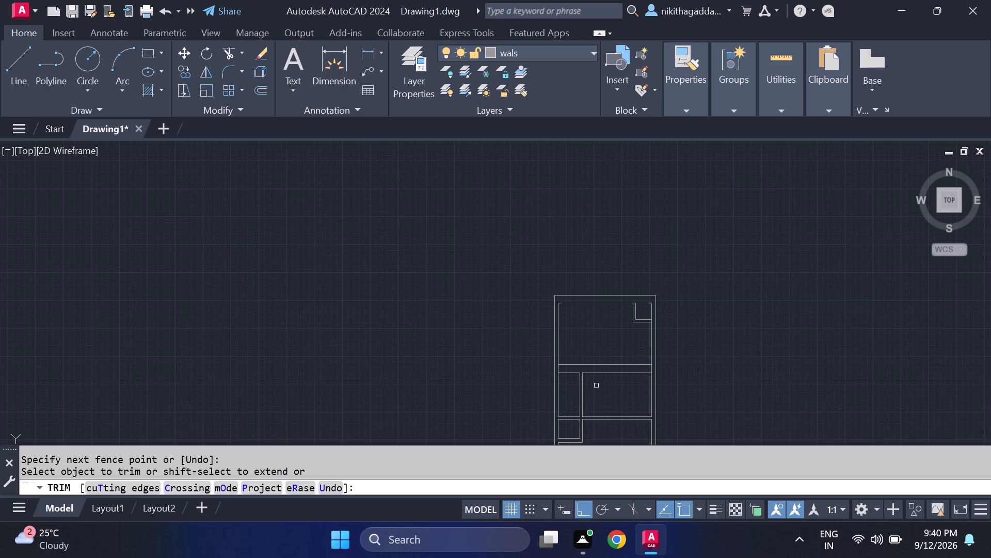
pyautogui.scroll(3, 628, 393)
pyautogui.moveTo(658, 367); pyautogui.dragTo(637, 377, button='middle')
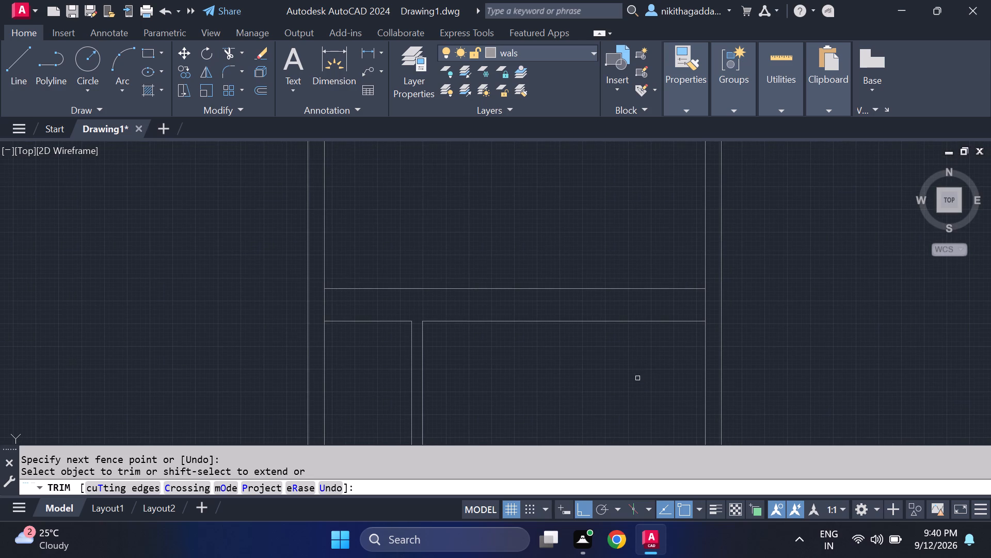
pyautogui.click(704, 306)
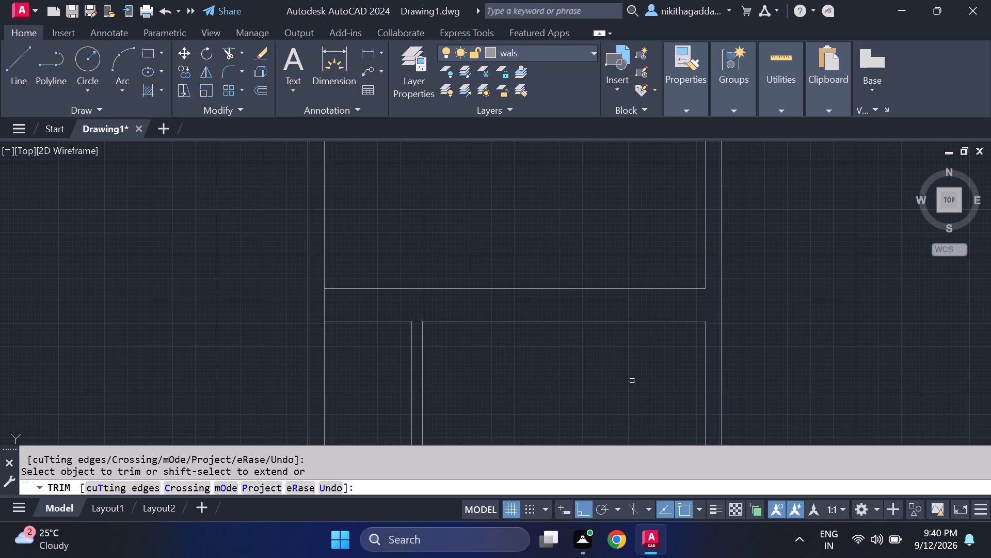
pyautogui.scroll(-2, 623, 385)
pyautogui.moveTo(620, 380); pyautogui.dragTo(617, 347, button='middle')
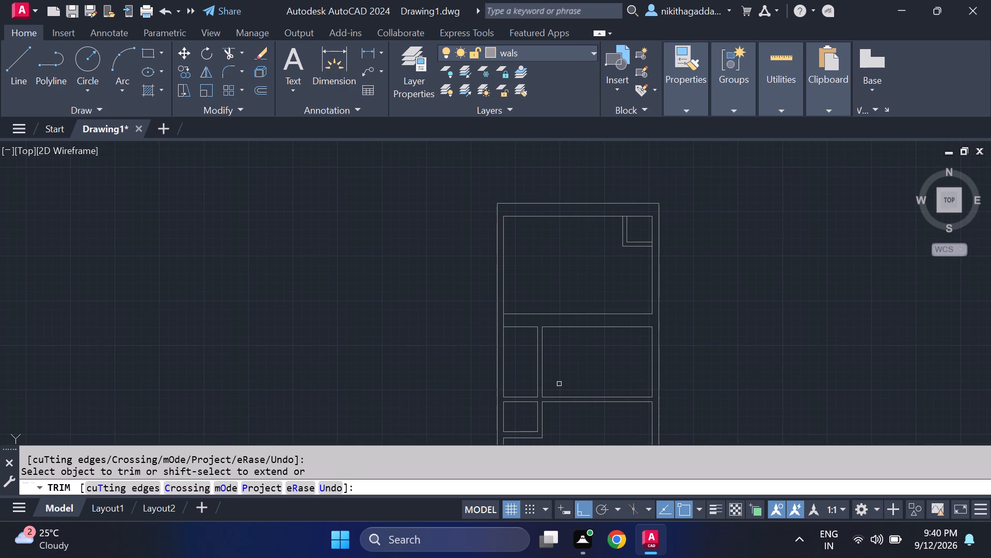
pyautogui.scroll(2, 492, 339)
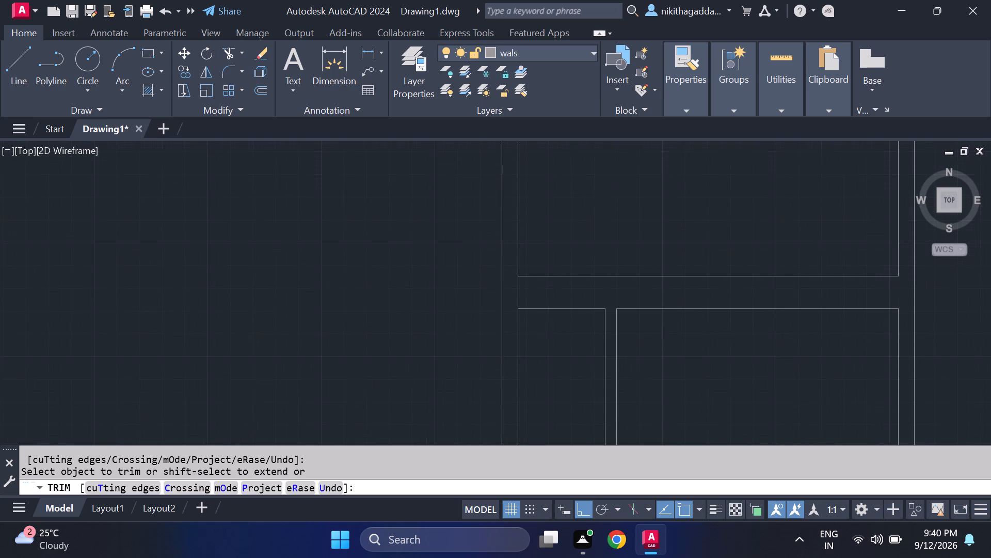
pyautogui.click(517, 293)
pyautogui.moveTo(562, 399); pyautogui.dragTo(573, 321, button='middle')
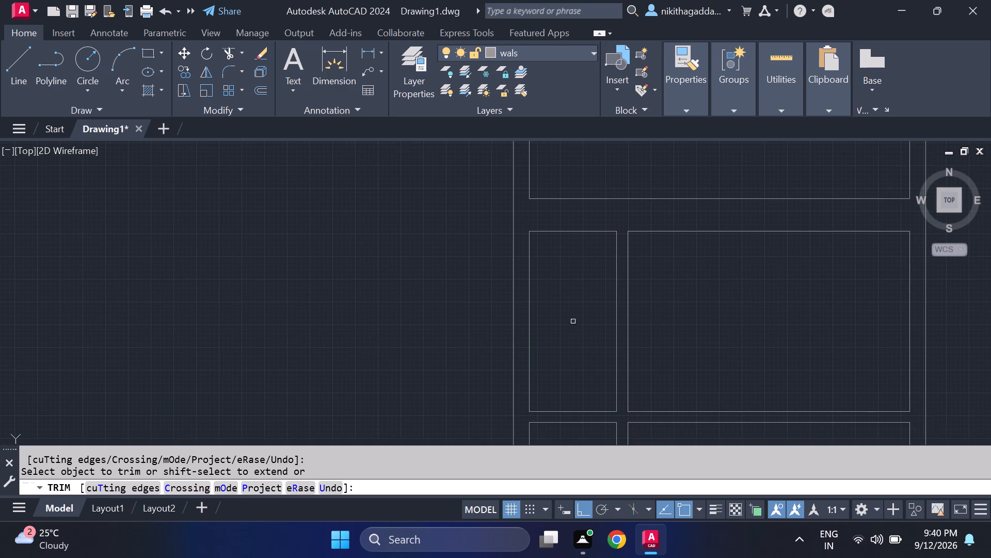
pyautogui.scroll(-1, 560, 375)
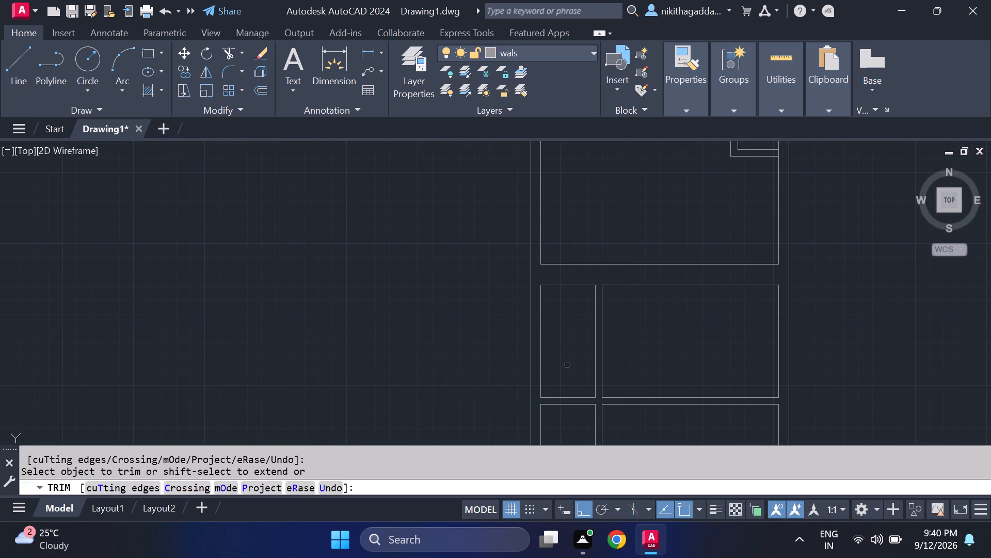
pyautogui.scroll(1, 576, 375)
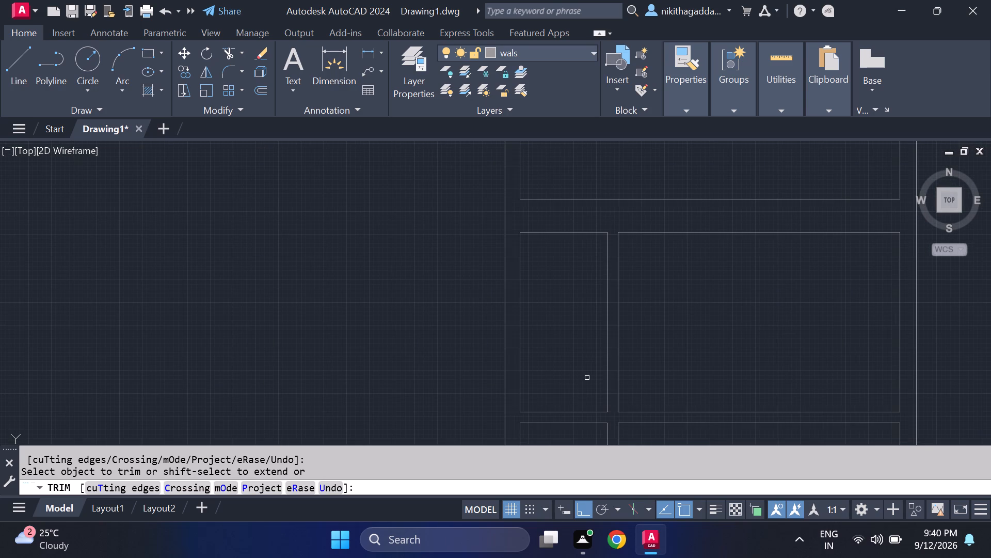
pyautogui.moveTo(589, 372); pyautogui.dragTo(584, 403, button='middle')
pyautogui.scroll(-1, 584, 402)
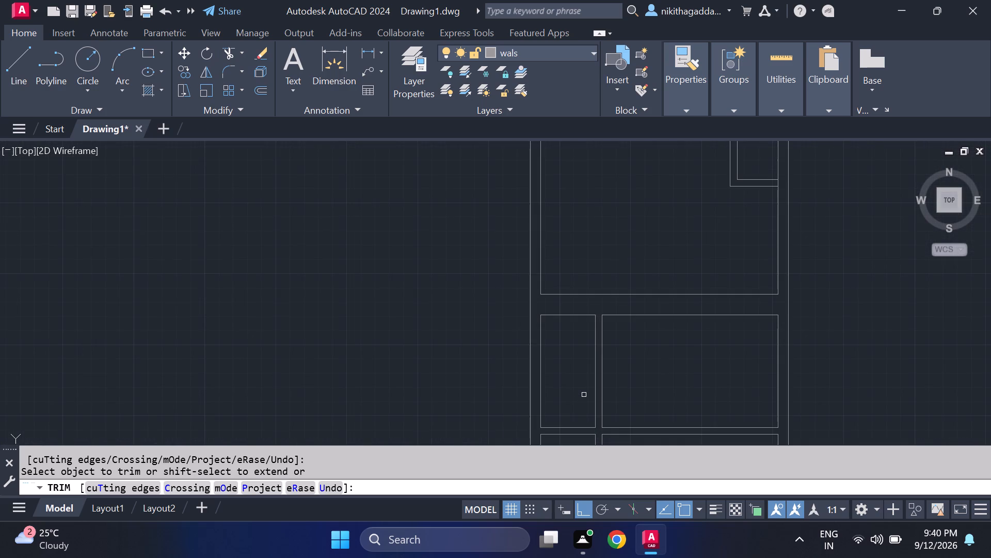
# Inspect the trimmed wall junctions and room outlines across the whole plan, and end trimming.
pyautogui.moveTo(584, 393); pyautogui.dragTo(584, 357, button='middle')
pyautogui.scroll(2, 584, 364)
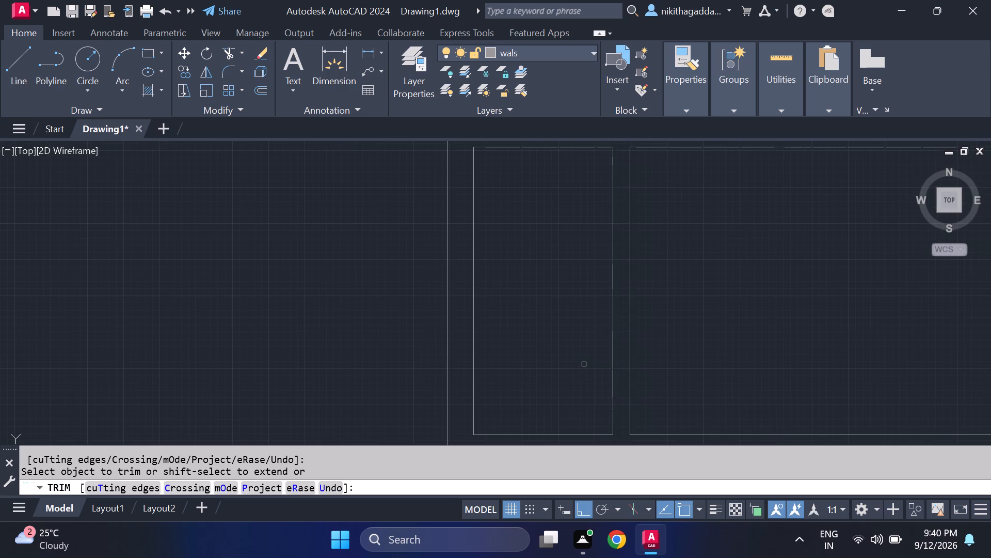
pyautogui.moveTo(584, 364); pyautogui.dragTo(587, 437, button='middle')
pyautogui.scroll(-1, 584, 398)
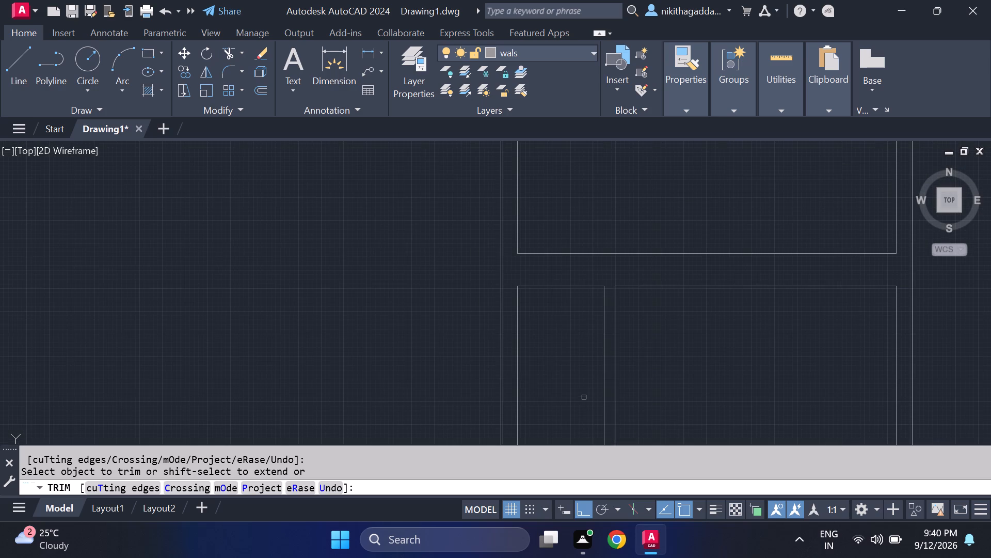
pyautogui.moveTo(581, 408); pyautogui.dragTo(572, 437, button='middle')
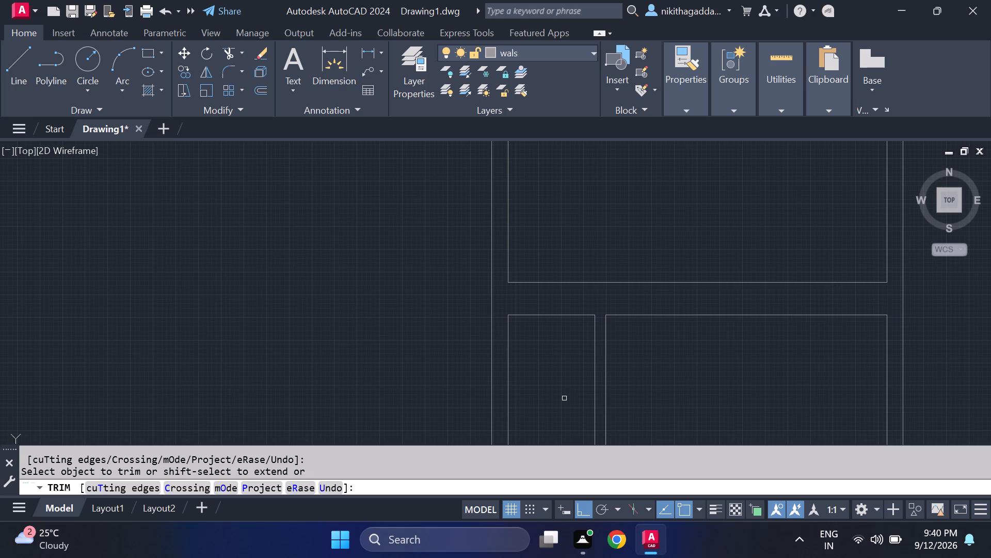
pyautogui.scroll(-1, 564, 394)
pyautogui.moveTo(564, 394); pyautogui.dragTo(576, 357, button='middle')
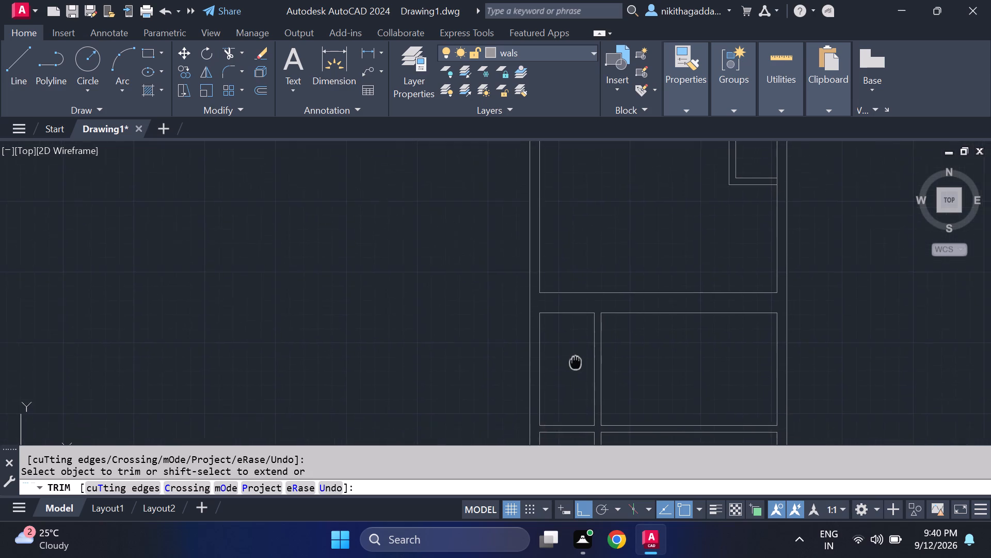
pyautogui.moveTo(576, 357); pyautogui.dragTo(545, 272, button='middle')
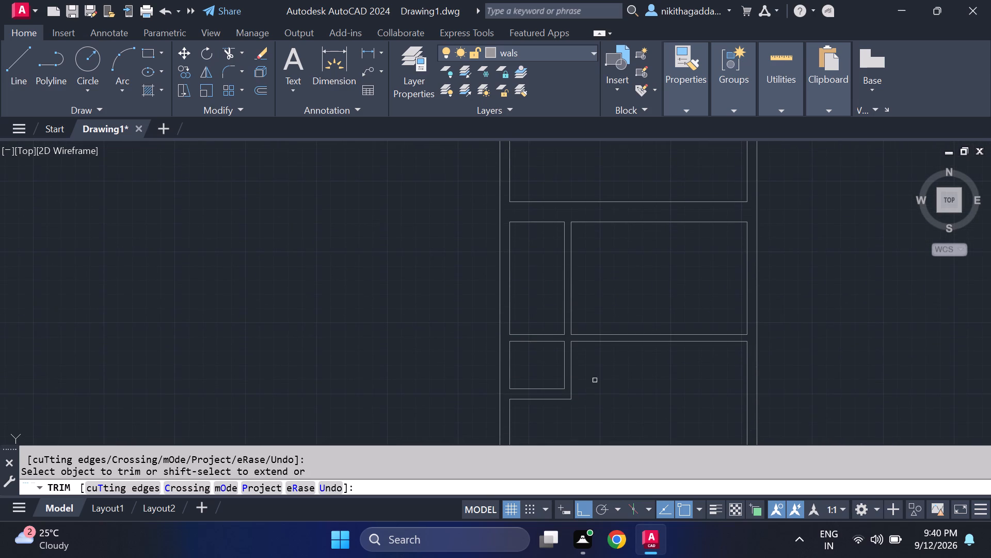
pyautogui.scroll(-2, 597, 377)
pyautogui.moveTo(617, 393); pyautogui.dragTo(631, 328, button='middle')
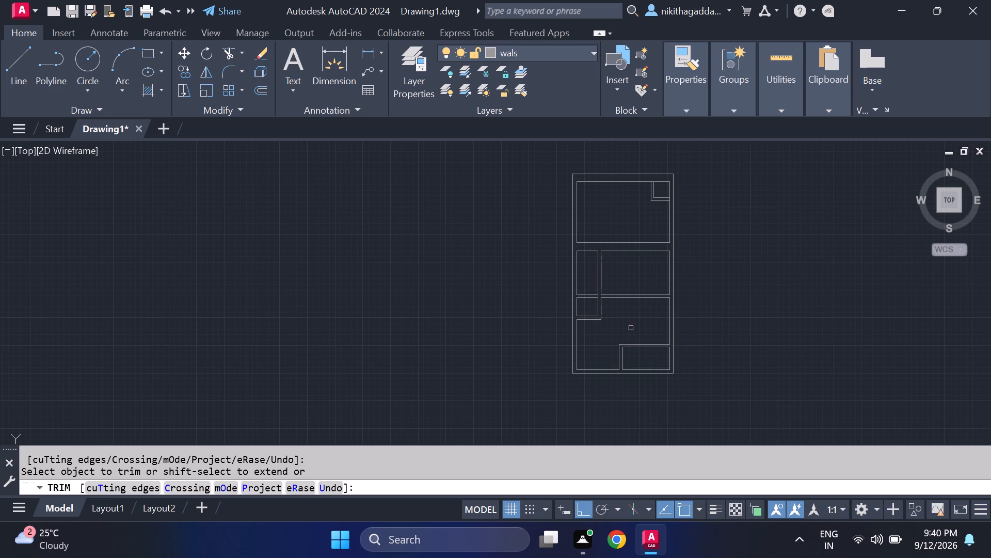
pyautogui.moveTo(618, 315); pyautogui.dragTo(601, 333, button='middle')
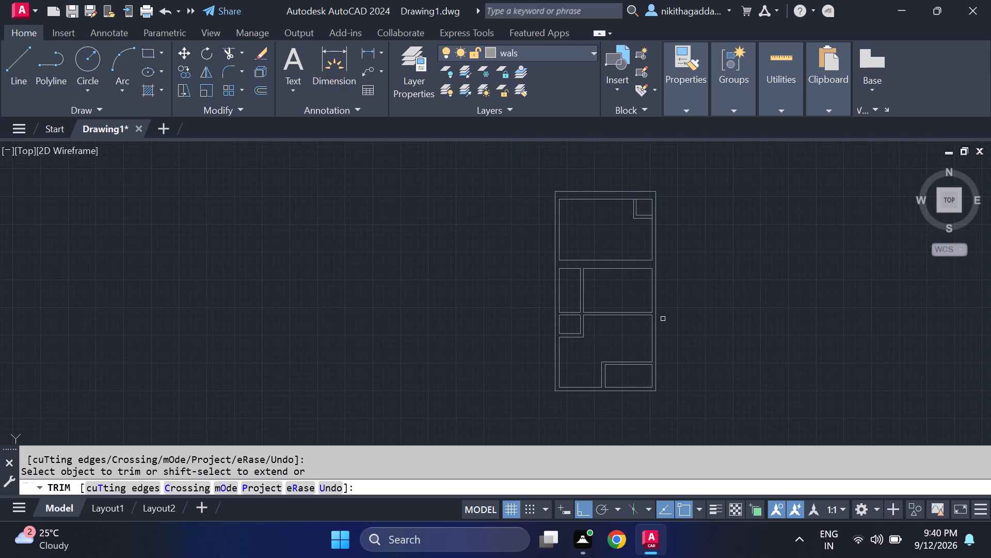
pyautogui.scroll(1, 661, 319)
pyautogui.press('Escape')
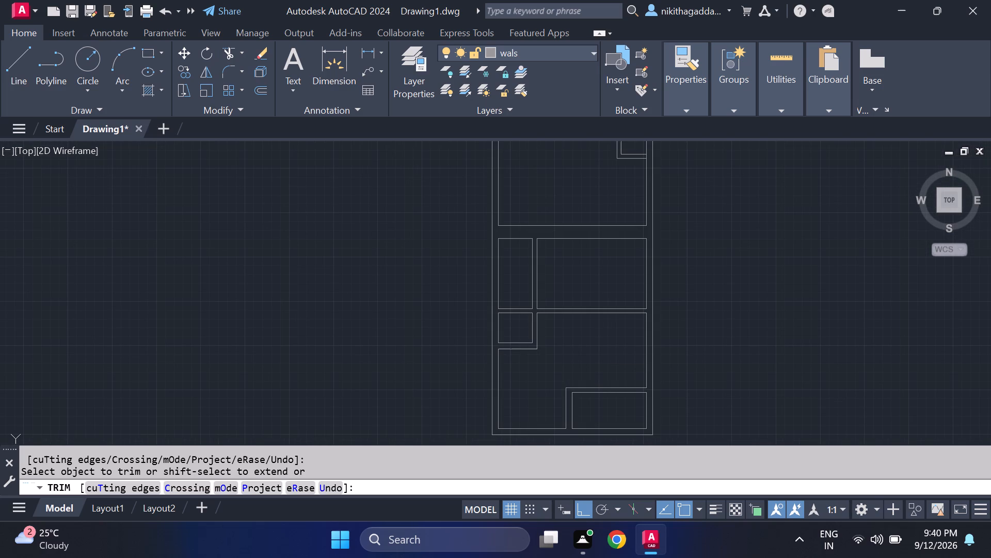
pyautogui.moveTo(689, 237); pyautogui.dragTo(685, 306, button='middle')
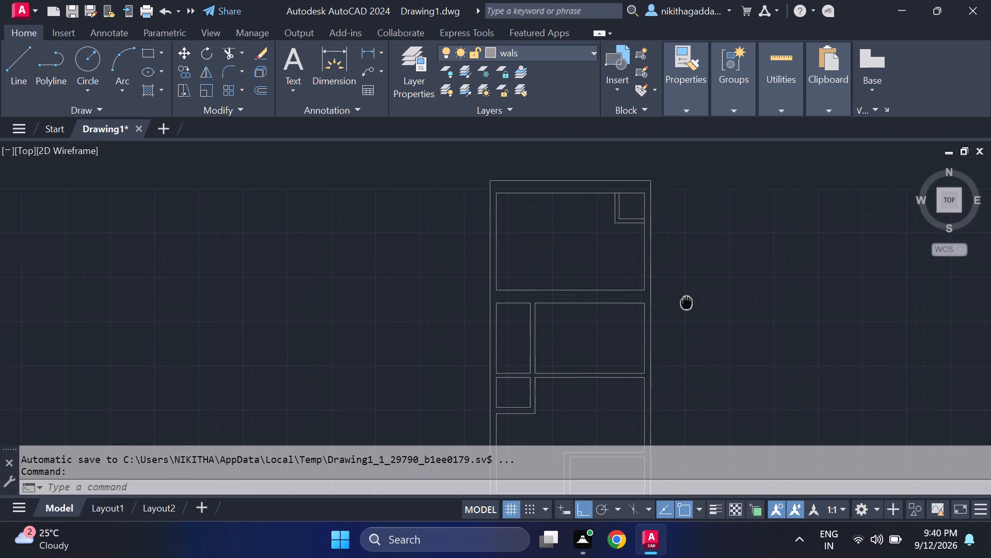
pyautogui.moveTo(685, 306); pyautogui.dragTo(684, 310, button='middle')
pyautogui.moveTo(684, 310); pyautogui.dragTo(690, 299, button='middle')
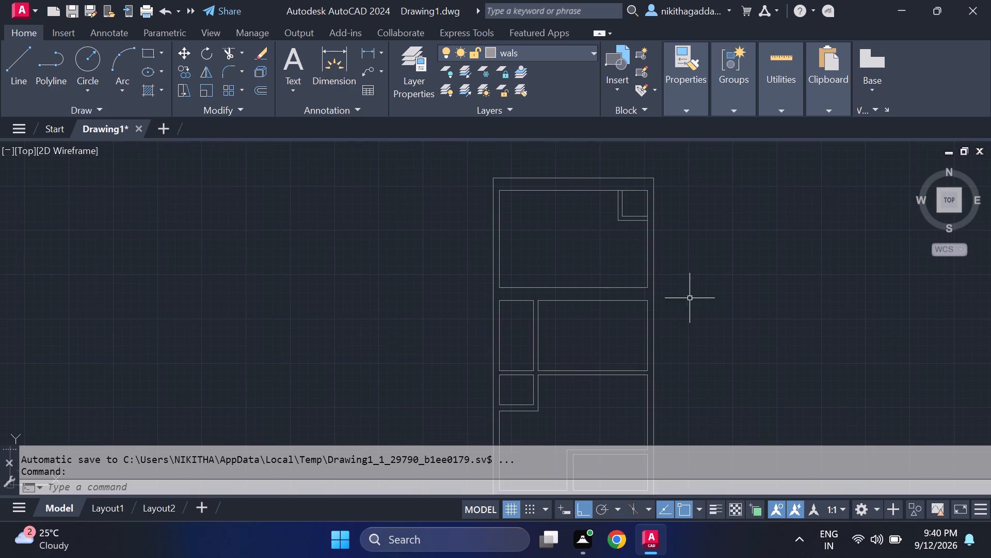
# Draw a vertical line across the wide horizontal wall, just east of the vertical 6" partition, as an opening's first edge.
pyautogui.scroll(1, 692, 293)
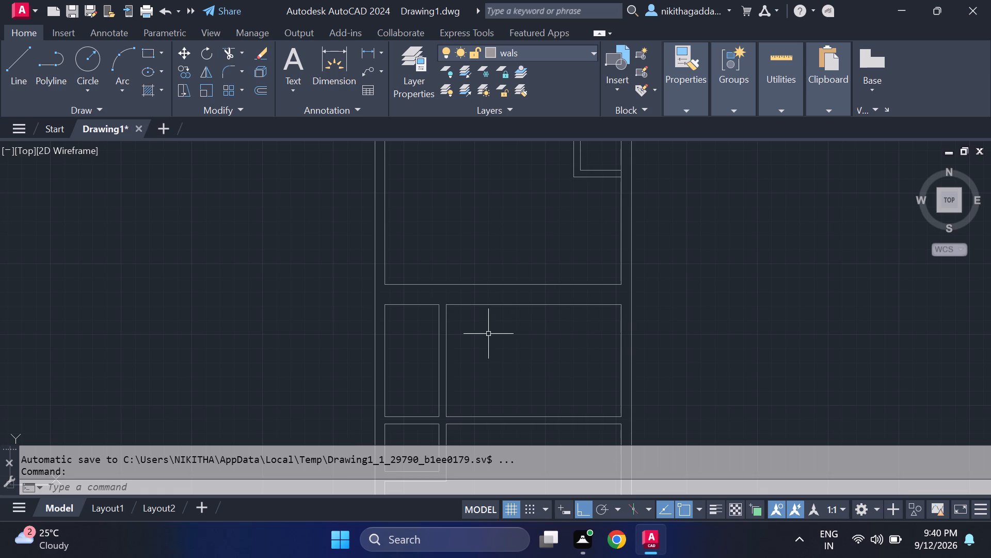
pyautogui.scroll(2, 435, 321)
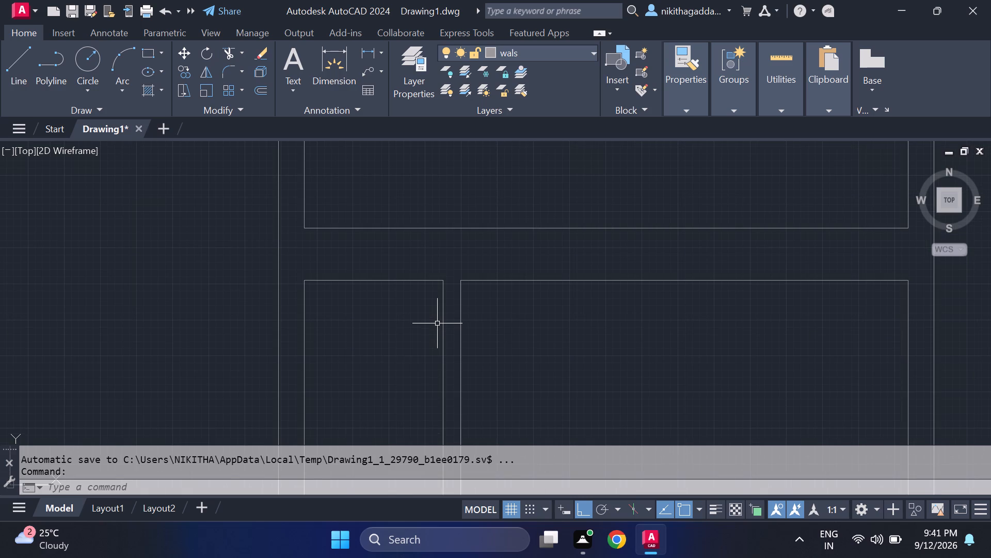
pyautogui.press('l')
pyautogui.press('Return')
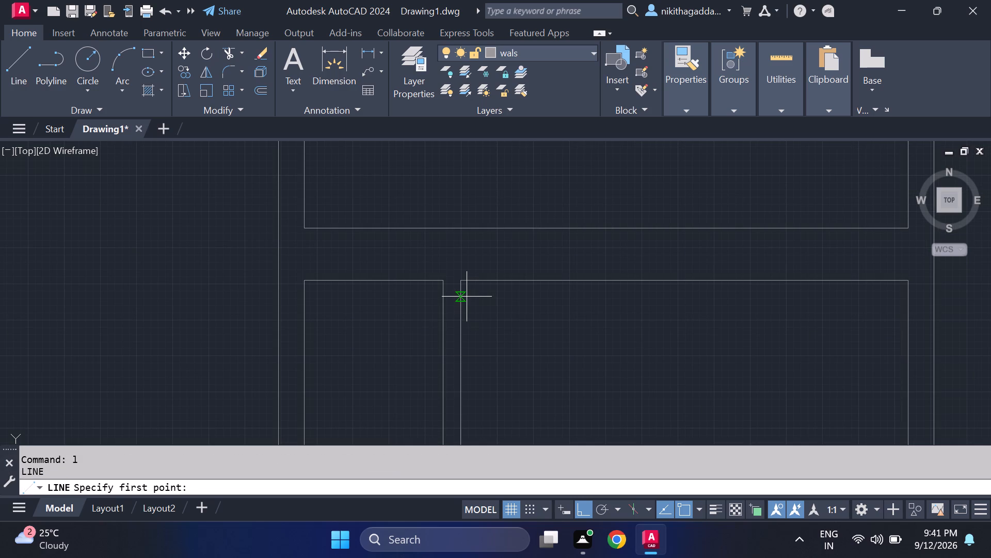
pyautogui.scroll(-3, 696, 295)
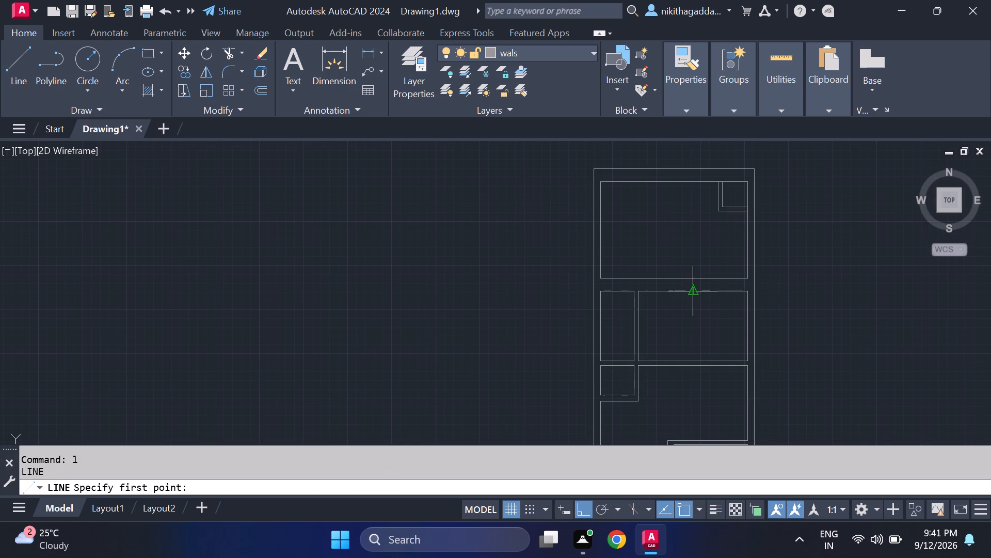
pyautogui.scroll(2, 601, 296)
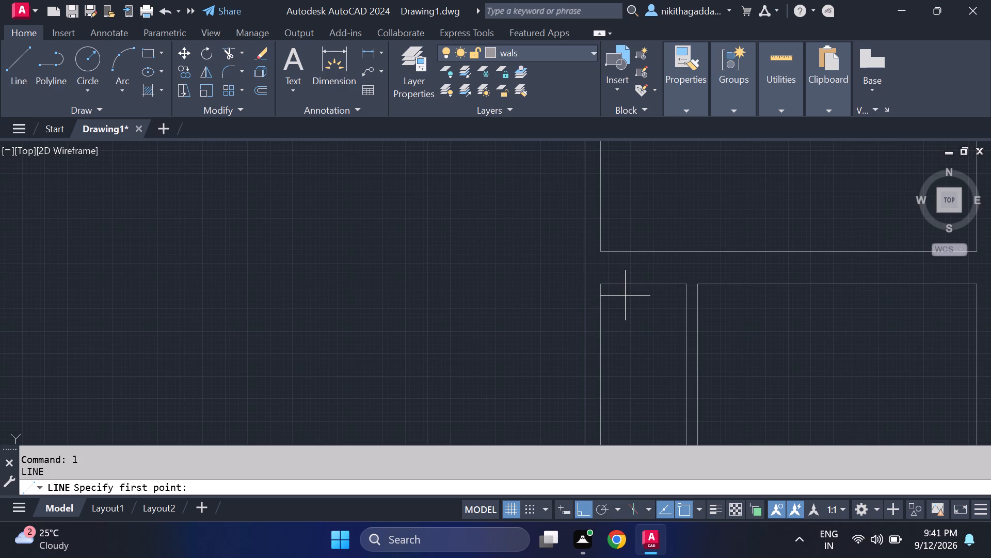
pyautogui.moveTo(720, 252); pyautogui.dragTo(716, 251, button='middle')
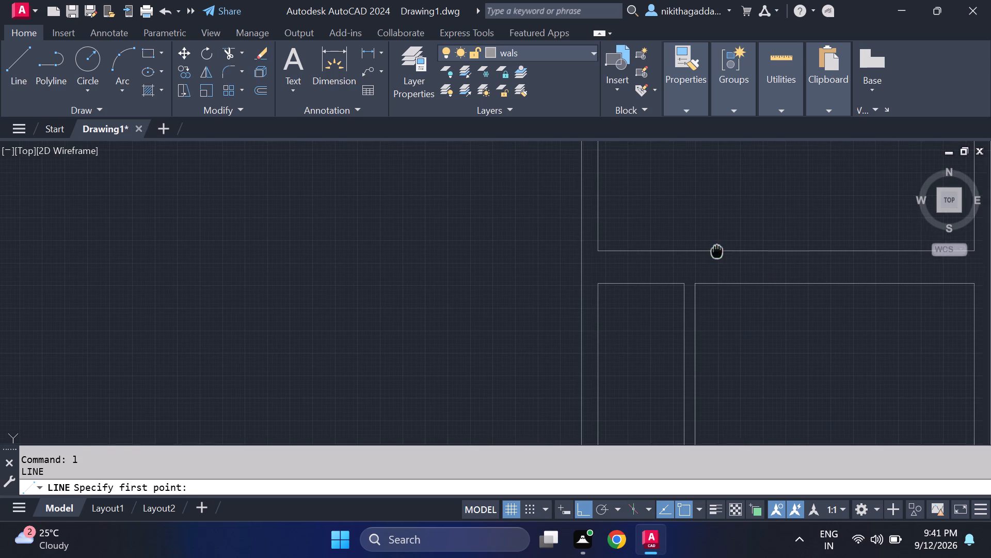
pyautogui.moveTo(716, 251); pyautogui.dragTo(673, 260, button='middle')
pyautogui.scroll(2, 673, 261)
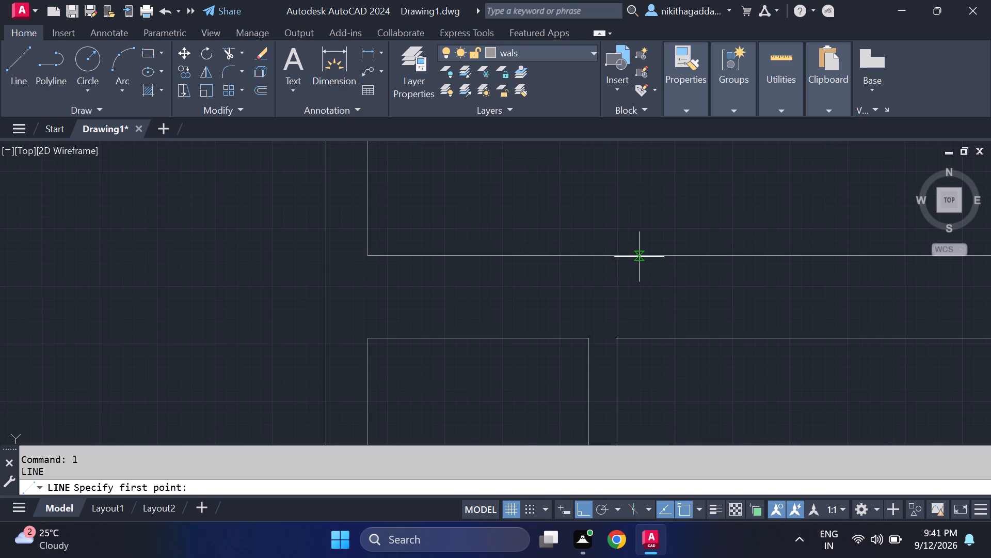
pyautogui.click(639, 257)
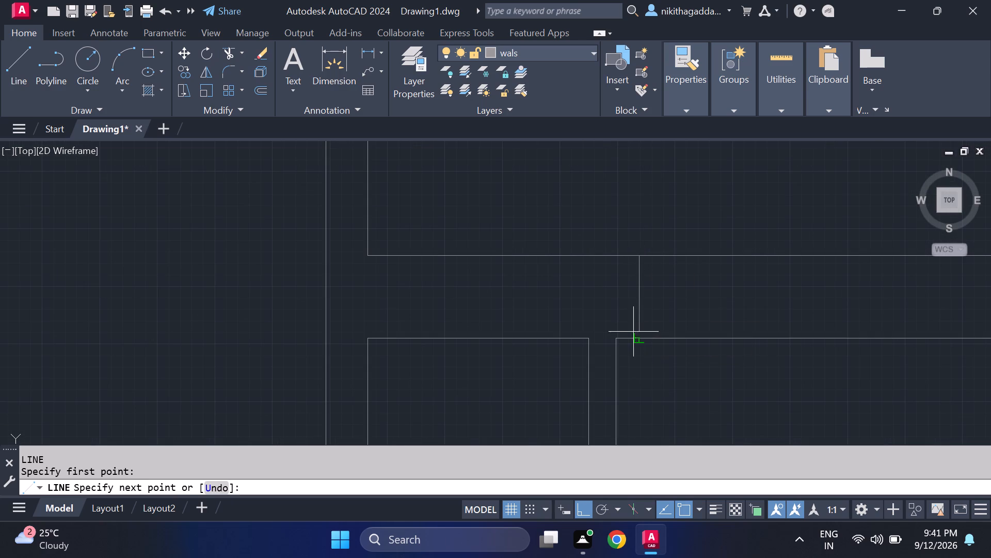
pyautogui.click(638, 339)
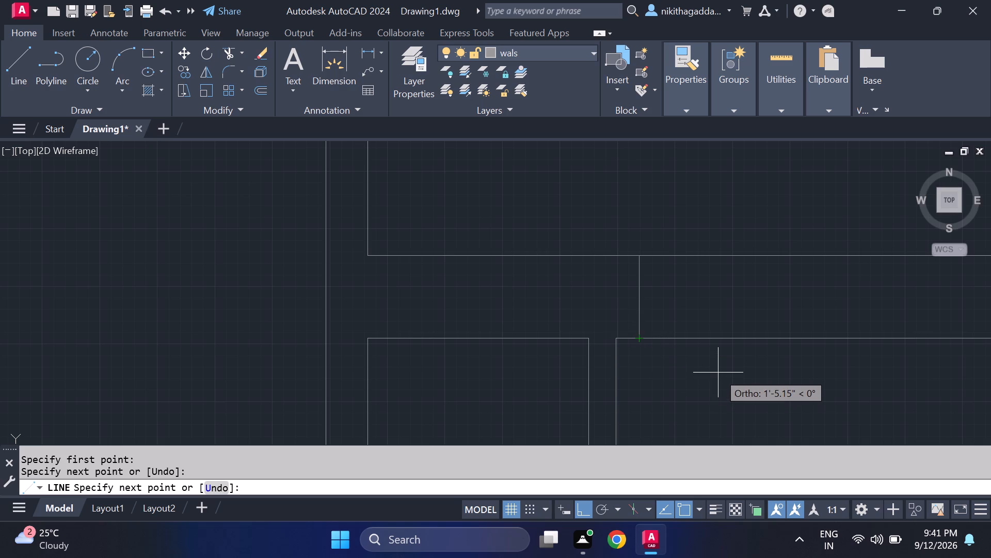
pyautogui.press('Escape')
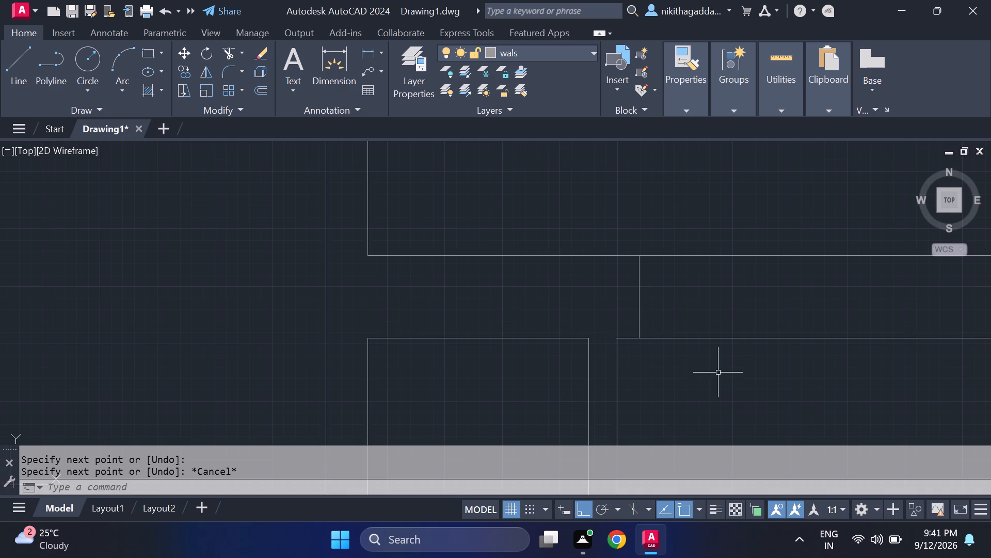
# Draw a second vertical line across the wide horizontal wall, east of the first, as the opening's other edge.
pyautogui.press('l')
pyautogui.press('Return')
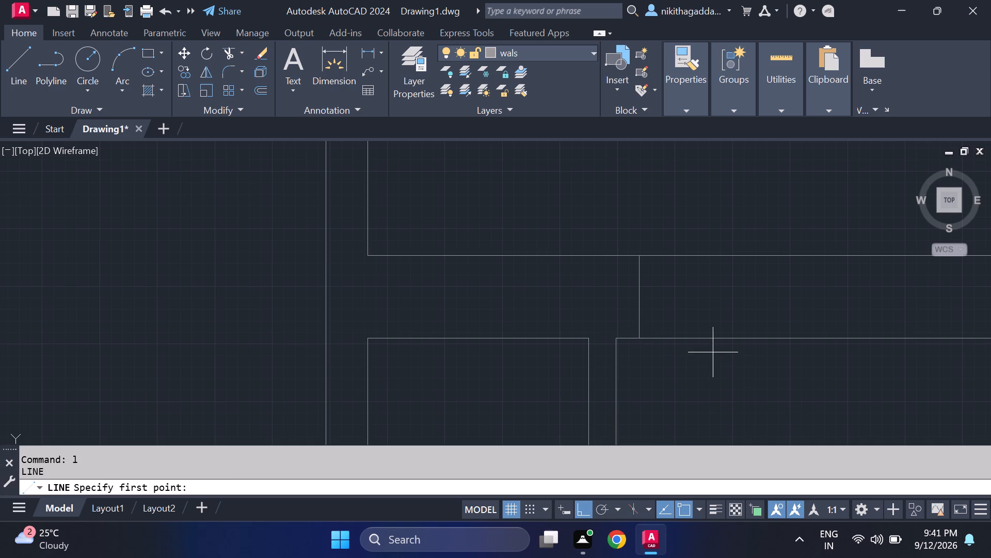
pyautogui.scroll(-2, 713, 352)
pyautogui.moveTo(730, 372); pyautogui.dragTo(634, 402, button='middle')
pyautogui.scroll(1, 656, 353)
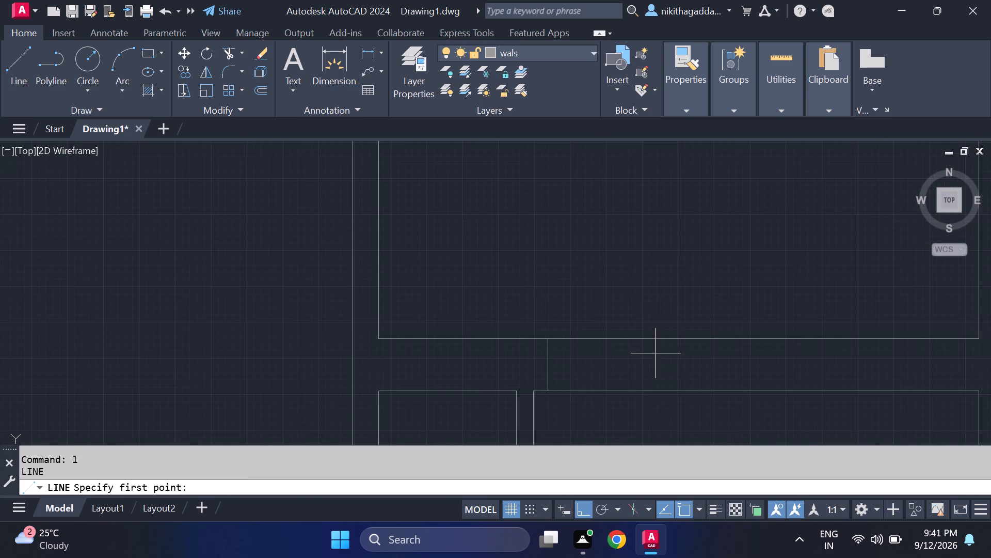
pyautogui.click(634, 338)
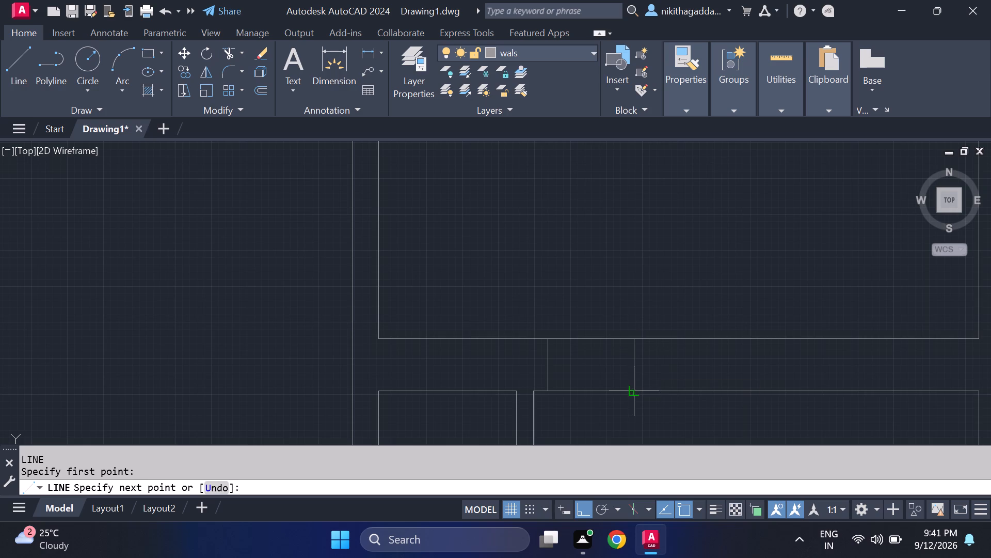
pyautogui.click(636, 392)
pyautogui.press('Escape')
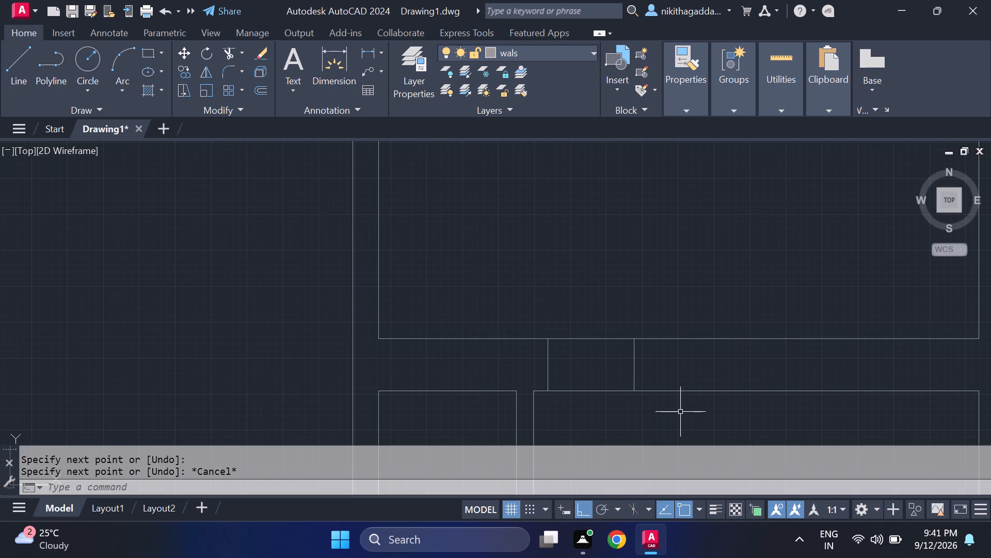
# Copy both opening lines, with Ortho off, onto the north outer wall near its west end, spanning the wall thickness.
pyautogui.scroll(-2, 632, 390)
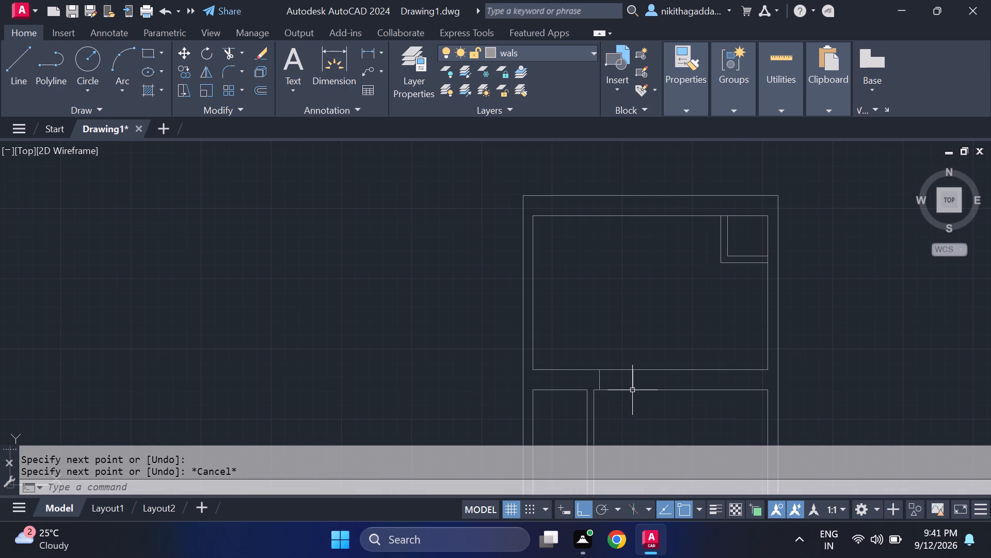
pyautogui.scroll(-1, 631, 384)
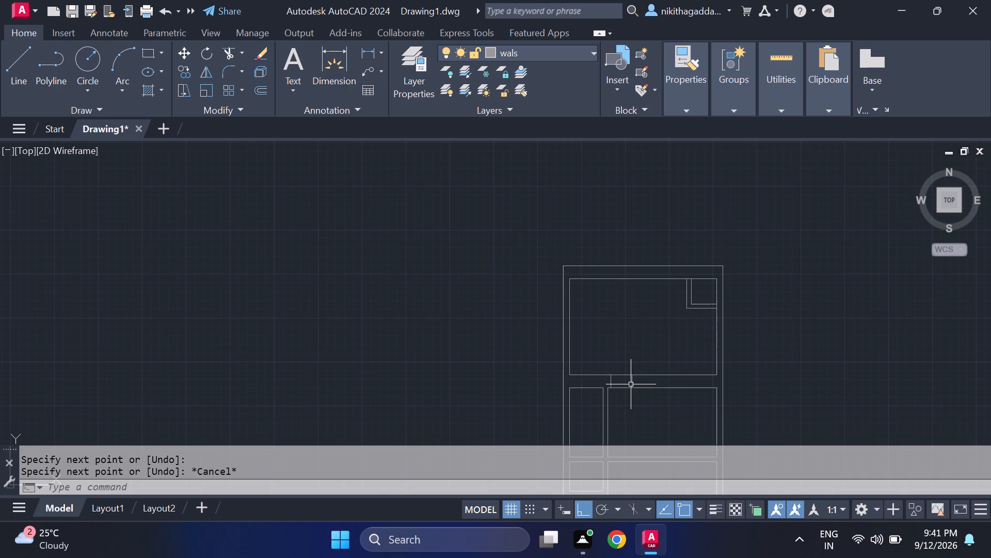
pyautogui.scroll(2, 631, 384)
pyautogui.click(648, 380)
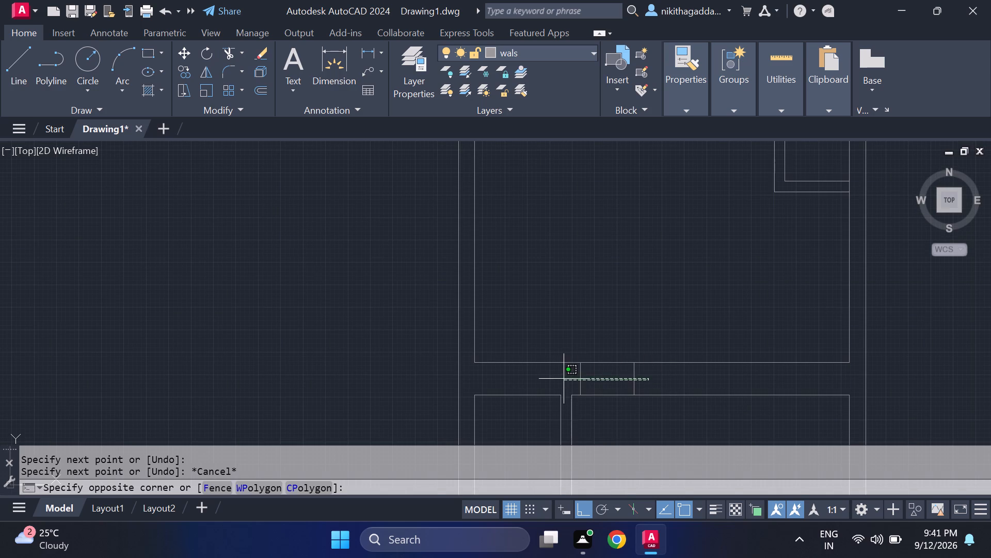
pyautogui.click(563, 379)
pyautogui.write('co')
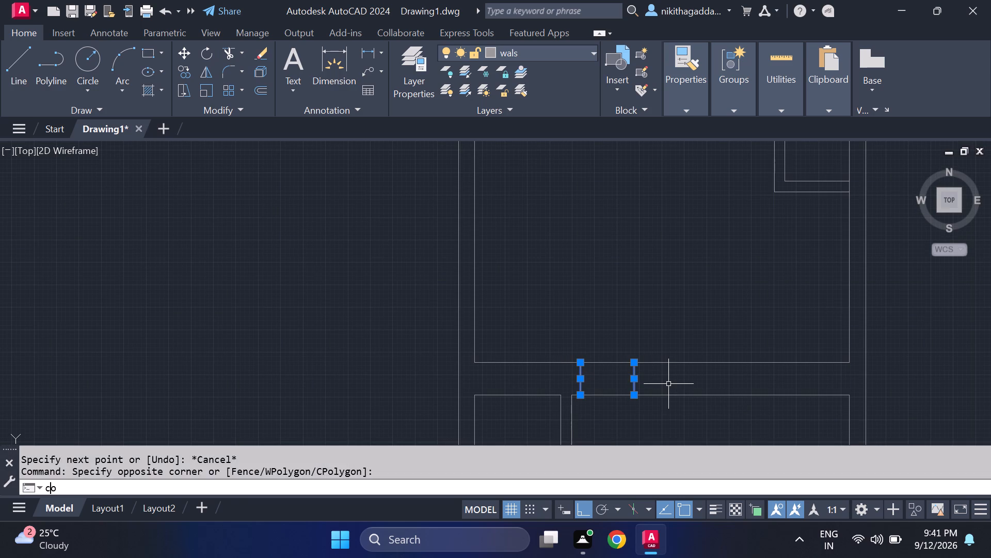
pyautogui.press('Return')
pyautogui.click(580, 356)
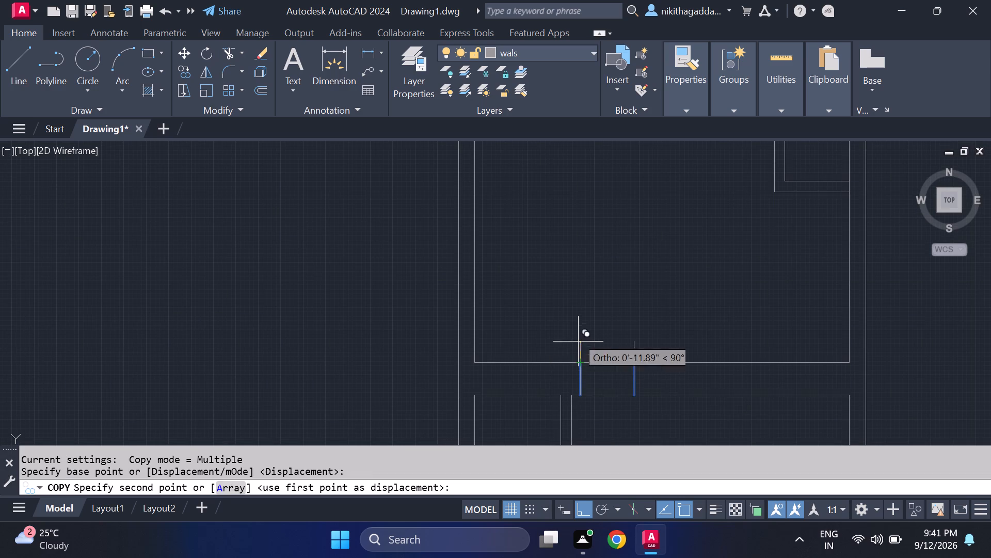
pyautogui.press('F8')
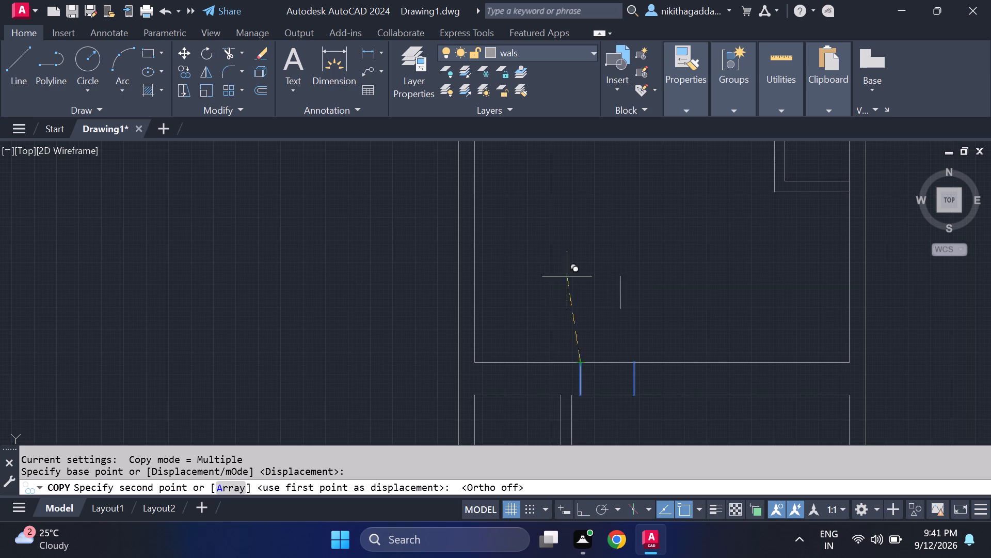
pyautogui.moveTo(532, 242); pyautogui.dragTo(556, 393, button='middle')
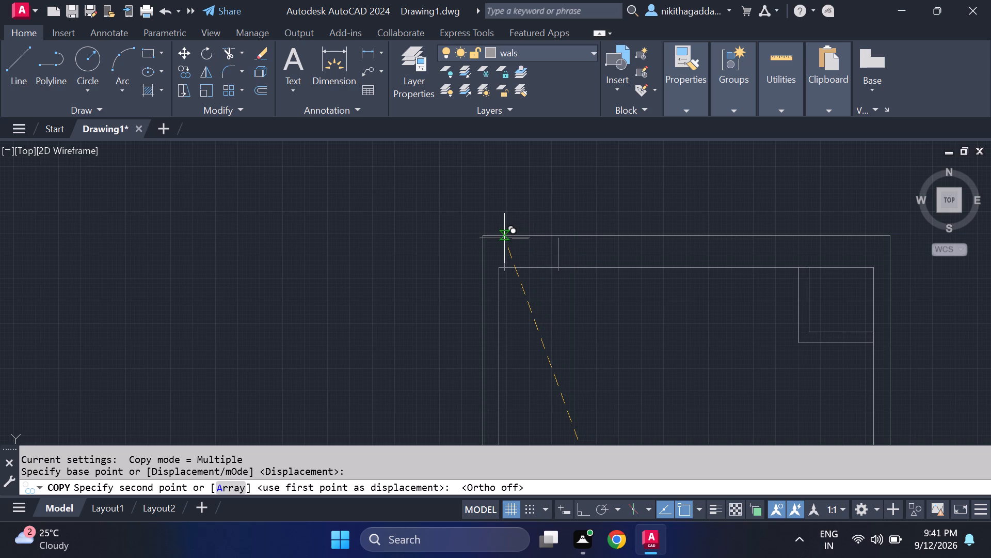
pyautogui.click(504, 236)
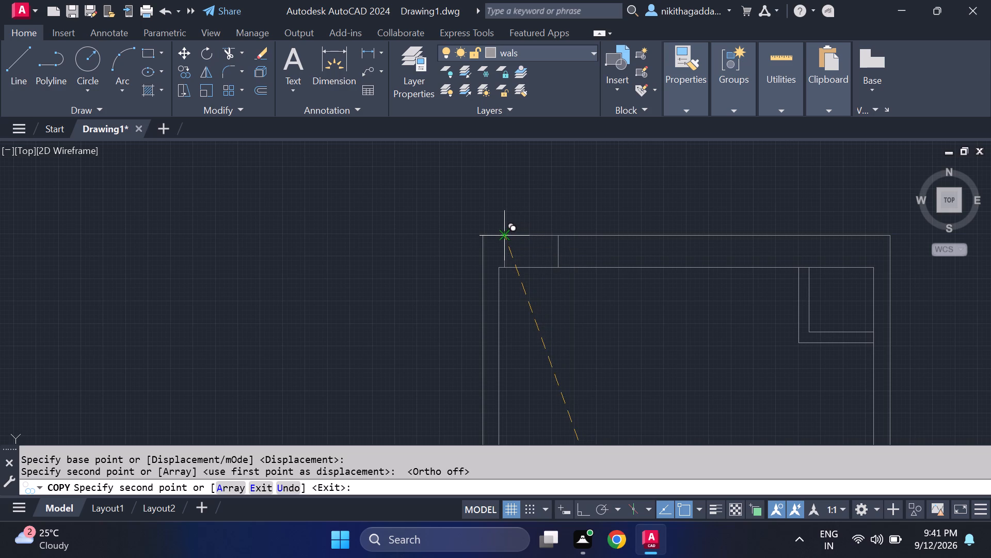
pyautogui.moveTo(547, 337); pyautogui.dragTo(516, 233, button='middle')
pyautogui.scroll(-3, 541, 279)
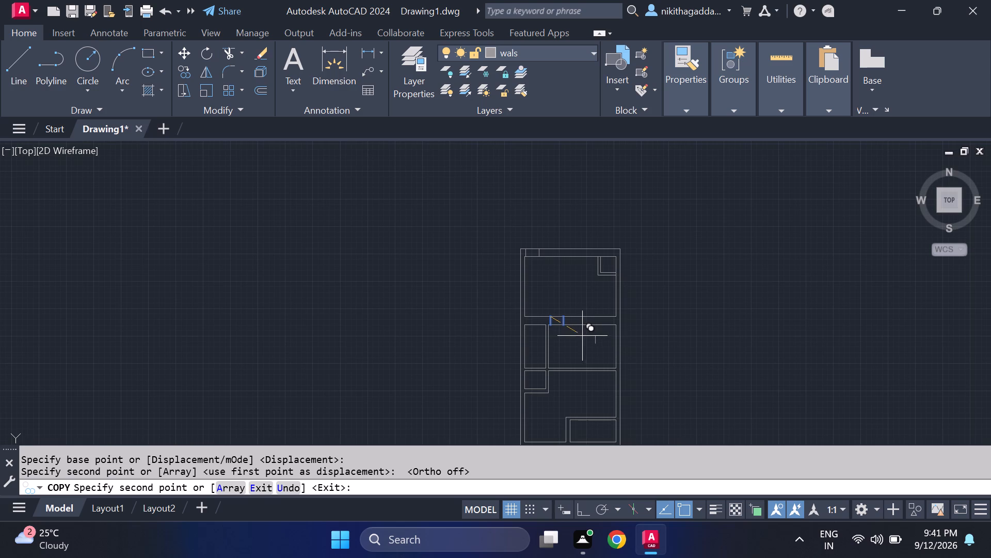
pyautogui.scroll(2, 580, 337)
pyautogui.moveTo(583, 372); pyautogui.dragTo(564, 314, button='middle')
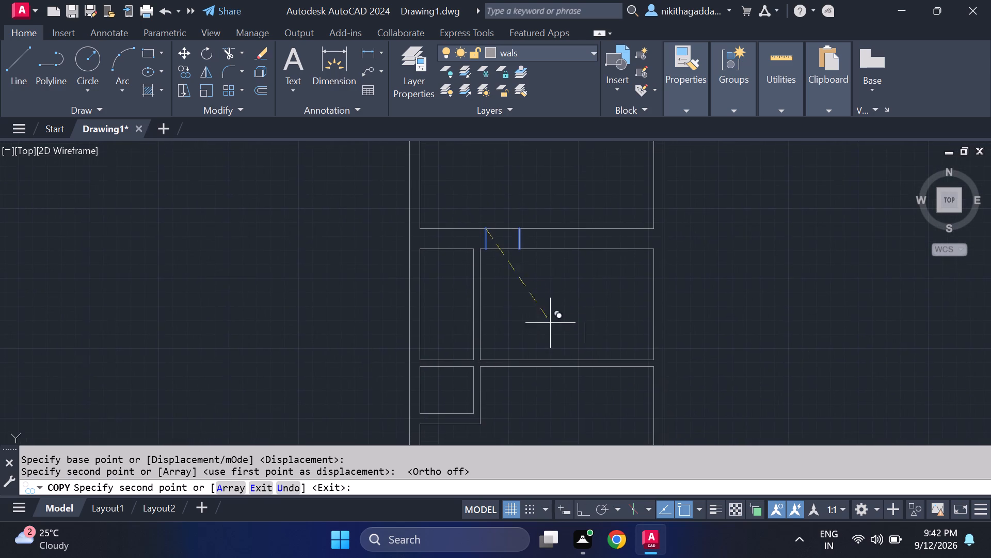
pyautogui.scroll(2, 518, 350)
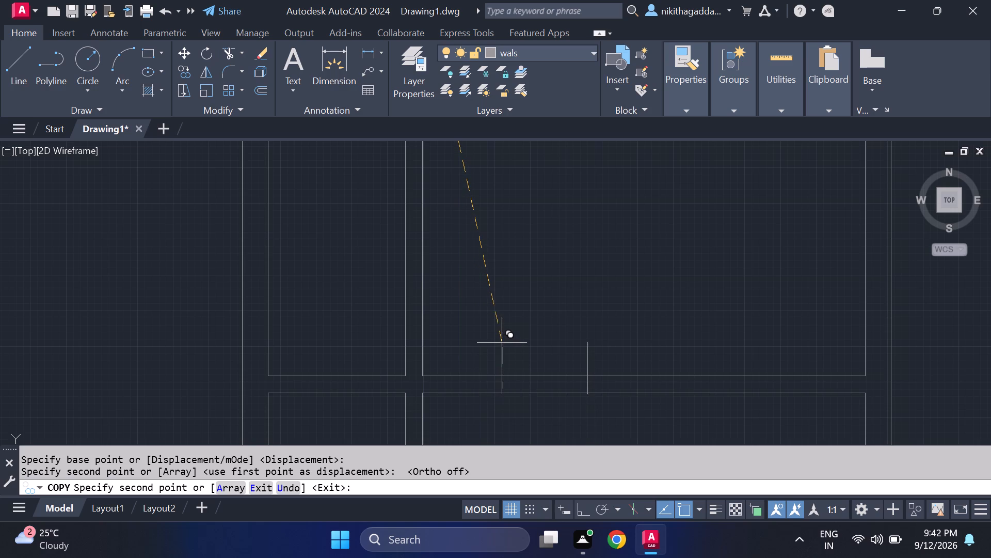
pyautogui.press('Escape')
# Copy both opening lines from the wide horizontal wall onto the 6" horizontal partition to the south, with their lower ends on its south face.
pyautogui.scroll(-2, 516, 327)
pyautogui.moveTo(519, 303); pyautogui.dragTo(519, 314, button='middle')
pyautogui.scroll(2, 513, 261)
pyautogui.moveTo(548, 193); pyautogui.dragTo(537, 192)
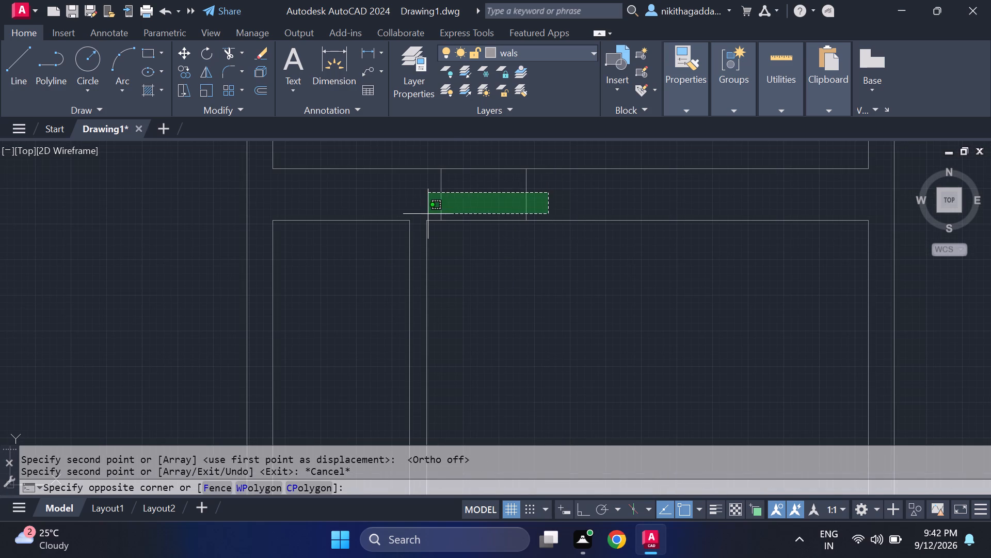
pyautogui.click(428, 212)
pyautogui.write('co')
pyautogui.press('Return')
pyautogui.click(445, 213)
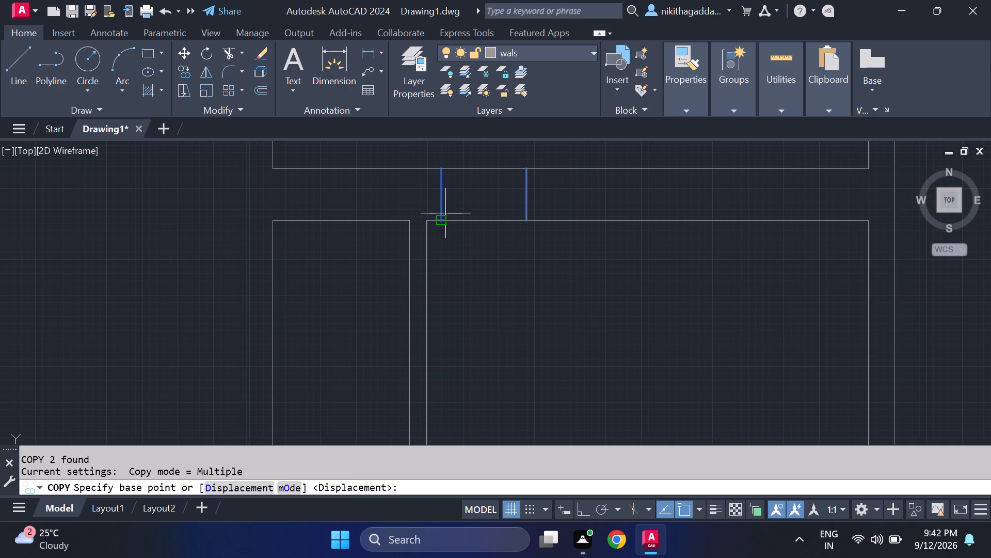
pyautogui.scroll(-1, 526, 361)
pyautogui.moveTo(520, 359); pyautogui.dragTo(481, 240, button='middle')
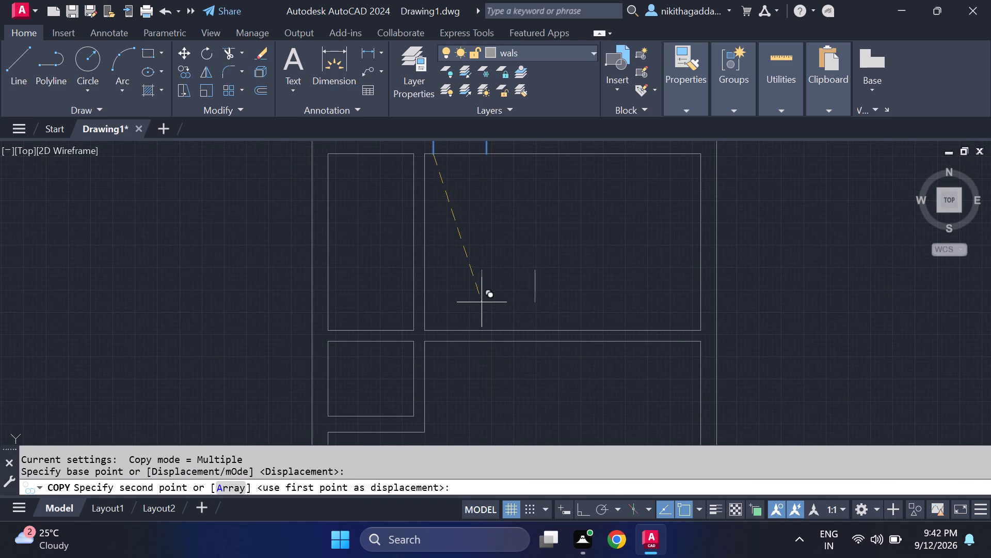
pyautogui.scroll(1, 473, 311)
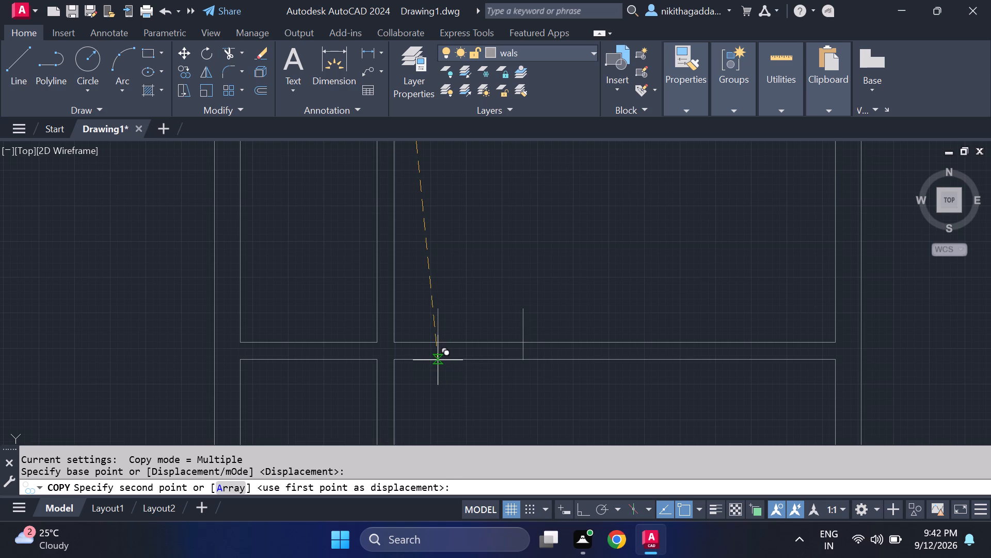
pyautogui.click(438, 360)
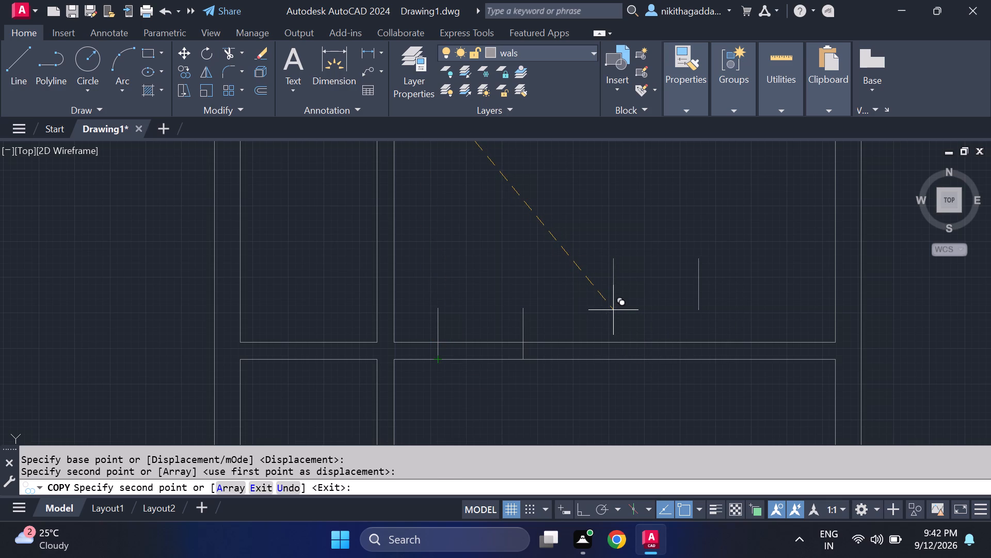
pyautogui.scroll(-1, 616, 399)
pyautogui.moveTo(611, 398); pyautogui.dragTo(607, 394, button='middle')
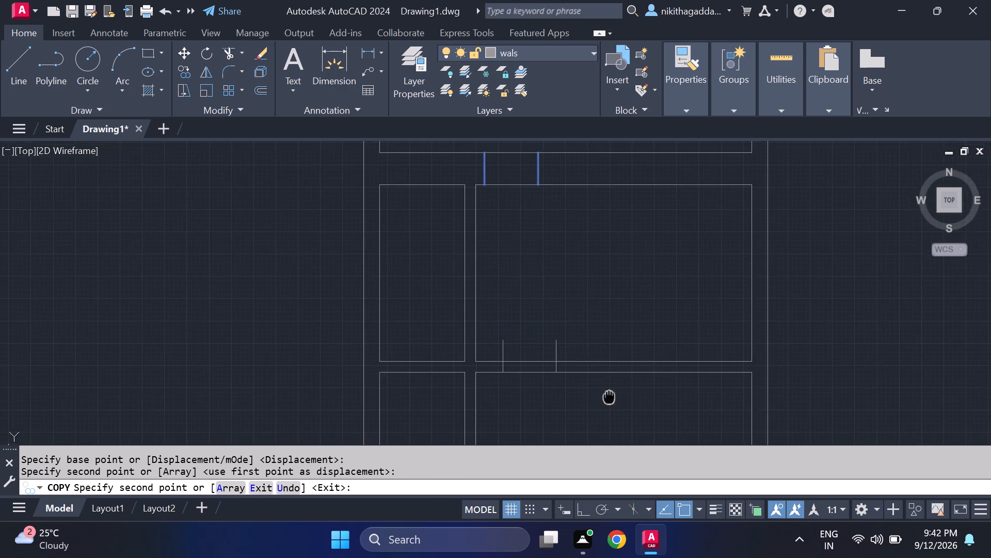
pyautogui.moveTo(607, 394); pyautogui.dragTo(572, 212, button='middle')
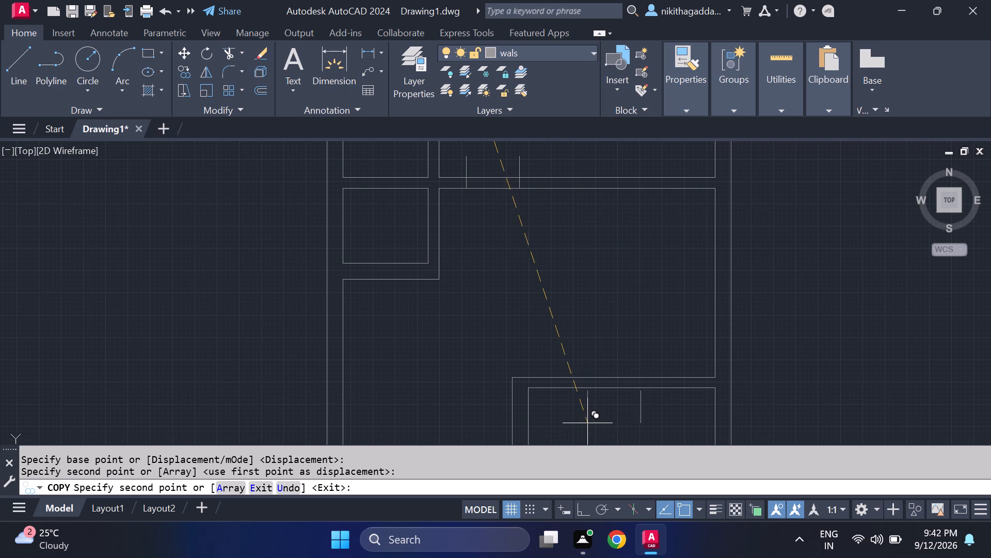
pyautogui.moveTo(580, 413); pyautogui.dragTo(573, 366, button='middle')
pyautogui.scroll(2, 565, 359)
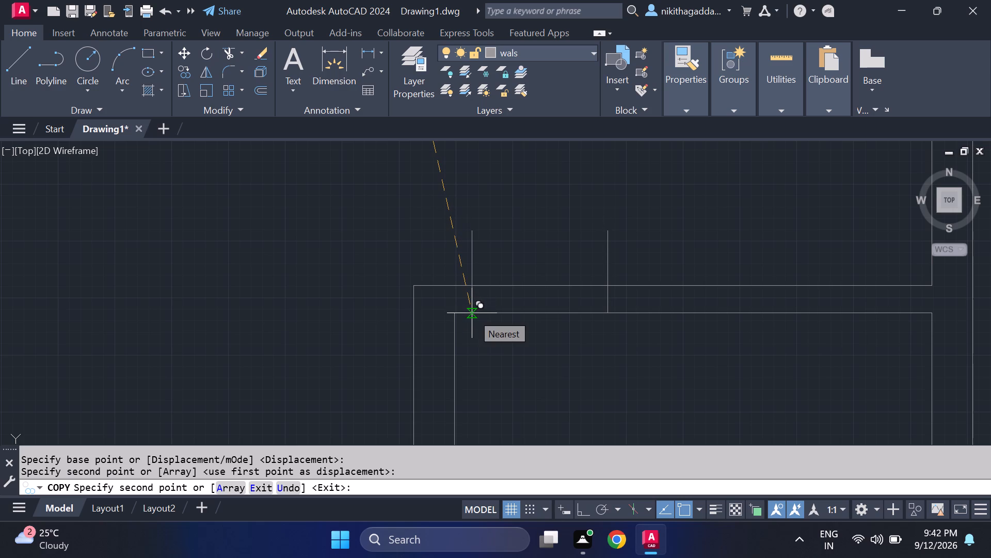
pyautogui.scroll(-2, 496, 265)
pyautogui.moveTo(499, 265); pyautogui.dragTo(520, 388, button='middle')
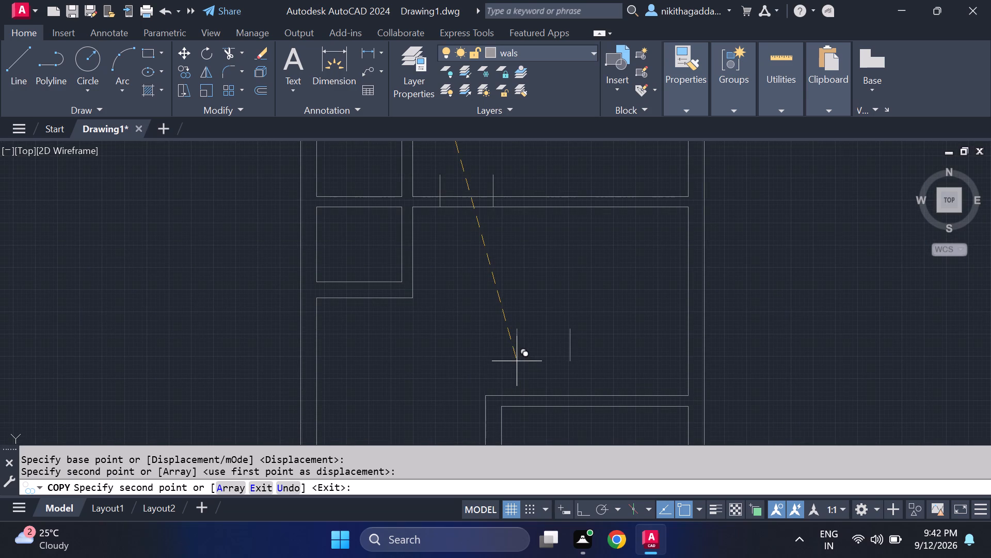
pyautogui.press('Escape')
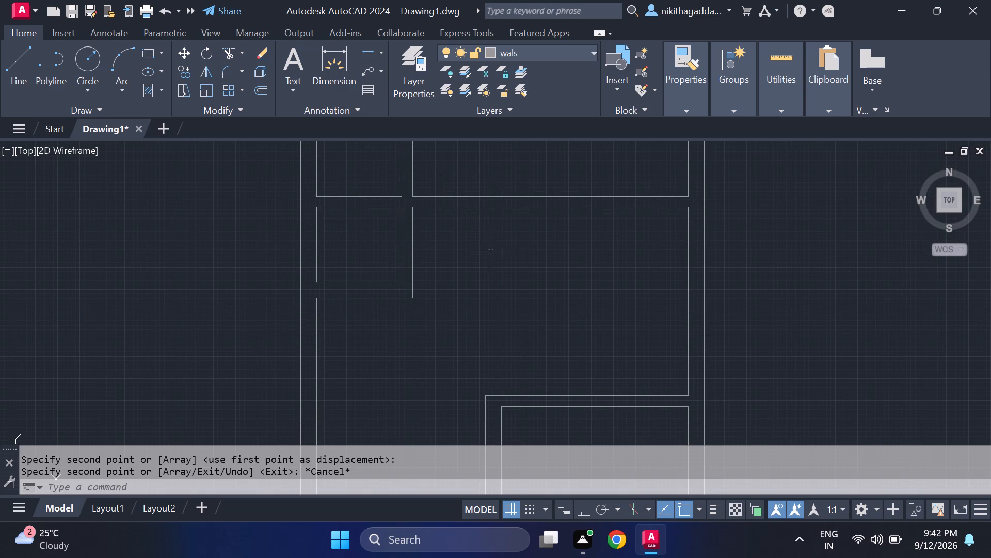
# Trim the copied lines' ends protruding above the 6" horizontal partition, and the partition's north face between the two lines.
pyautogui.moveTo(498, 271); pyautogui.dragTo(499, 303, button='middle')
pyautogui.scroll(2, 491, 279)
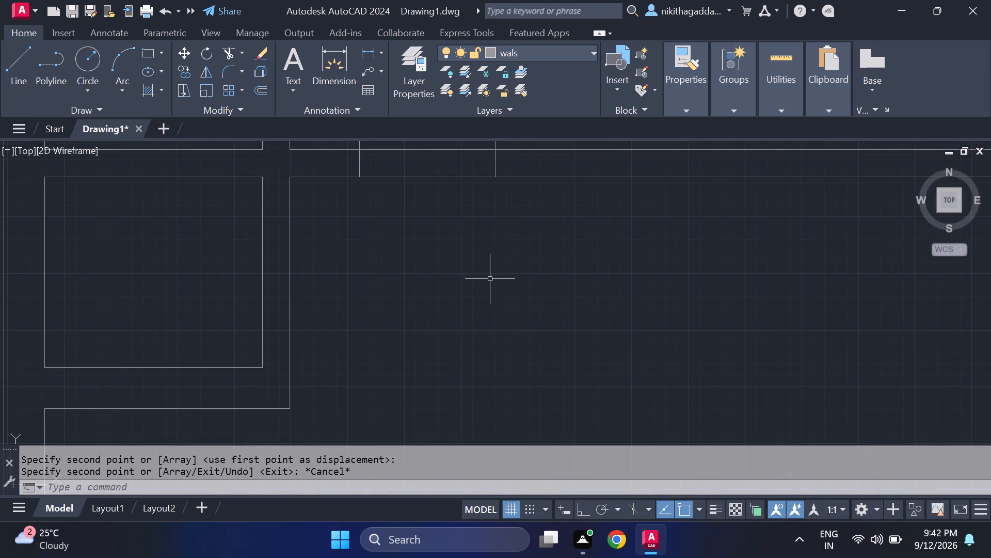
pyautogui.scroll(-2, 490, 279)
pyautogui.moveTo(490, 279); pyautogui.dragTo(490, 314, button='middle')
pyautogui.write('tr')
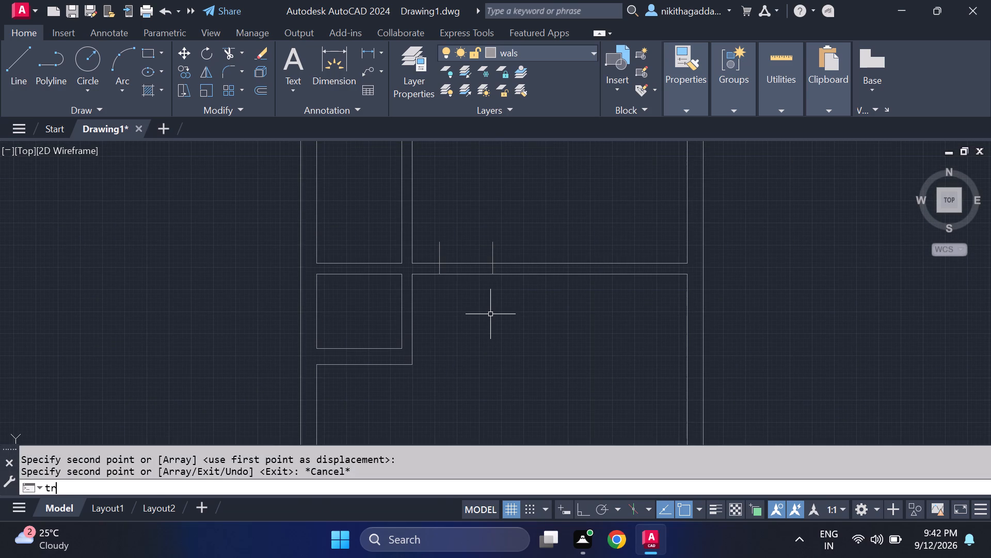
pyautogui.press('Return')
pyautogui.scroll(-2, 491, 314)
pyautogui.moveTo(491, 314); pyautogui.dragTo(487, 341, button='middle')
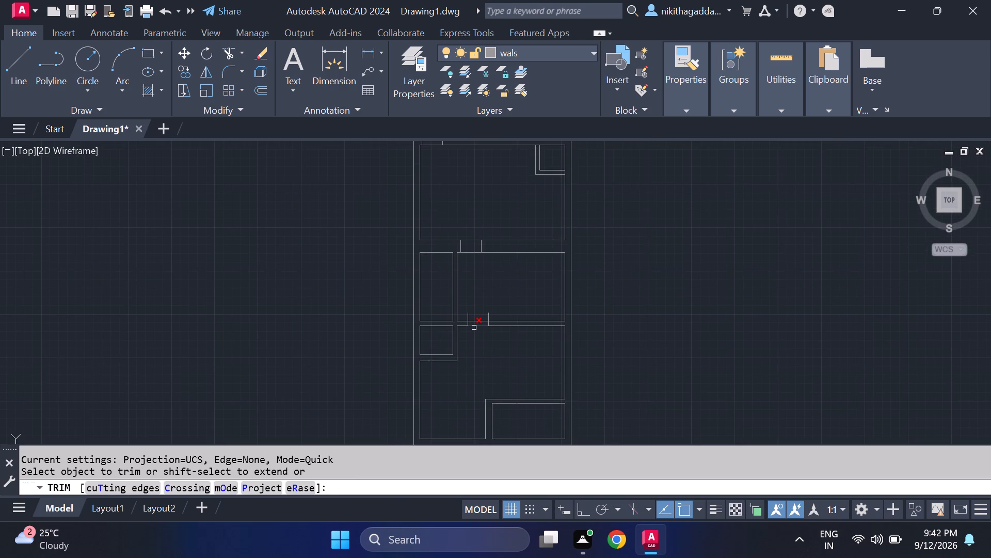
pyautogui.scroll(2, 472, 326)
pyautogui.click(461, 303)
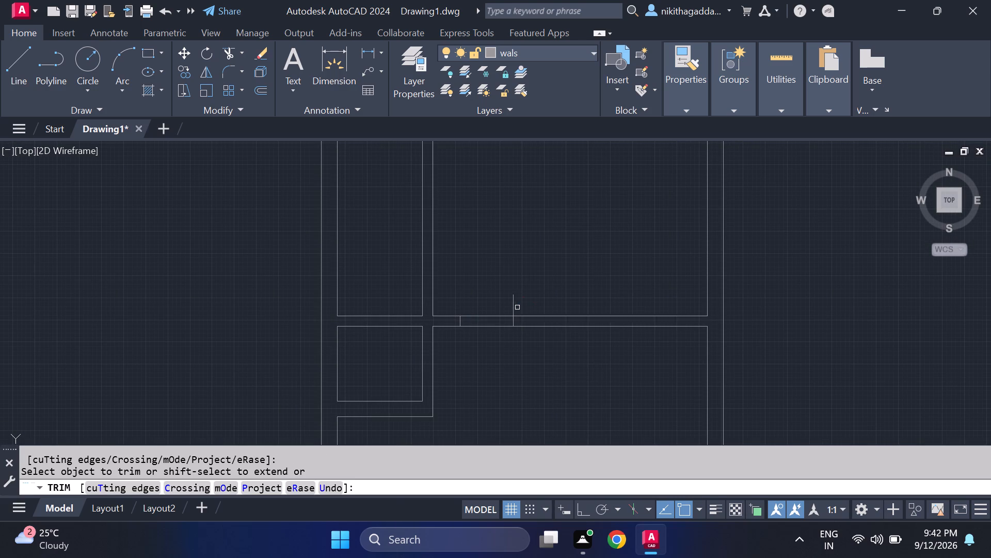
pyautogui.click(514, 302)
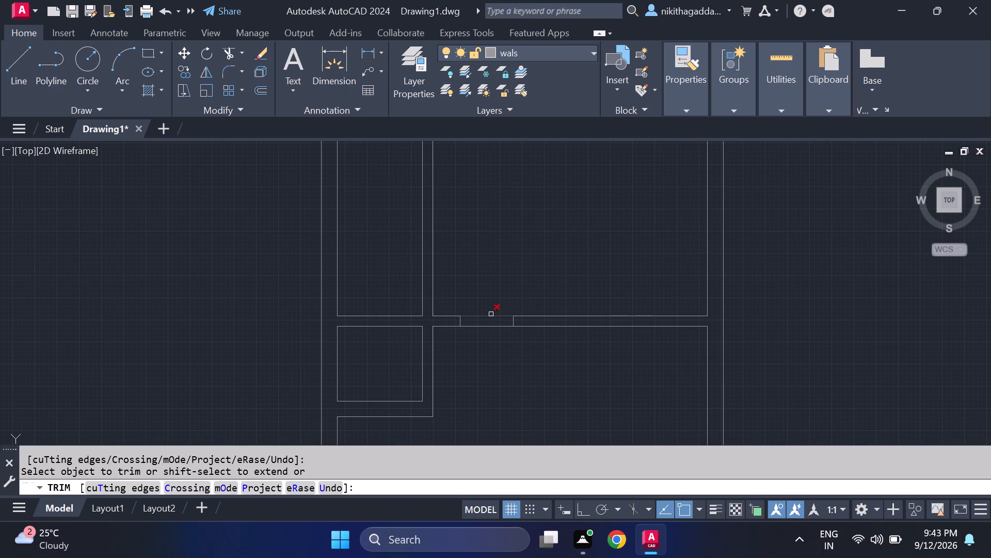
pyautogui.click(491, 314)
# Trim the wide horizontal wall's north face and the north outer wall's inner face between their opening lines, and end trimming.
pyautogui.scroll(-2, 530, 365)
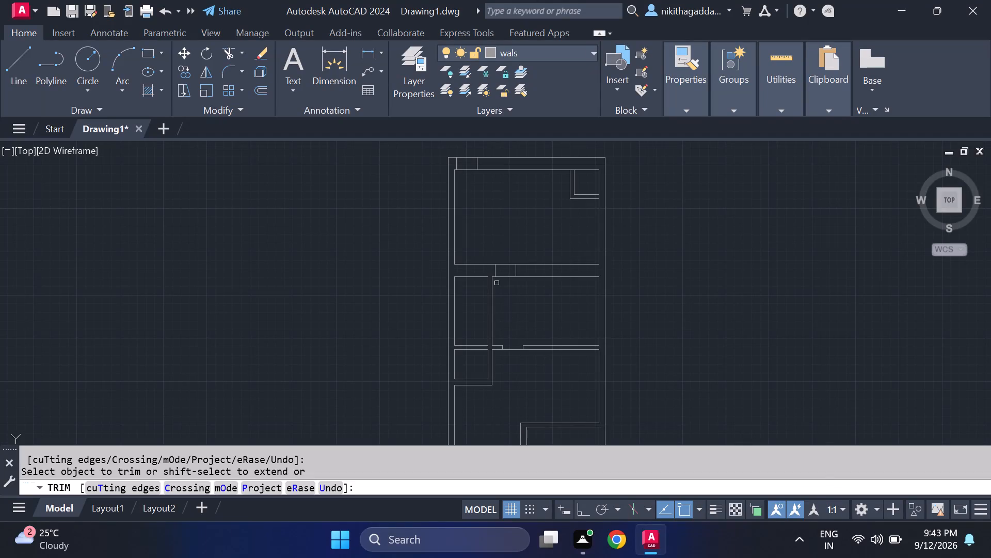
pyautogui.scroll(2, 507, 268)
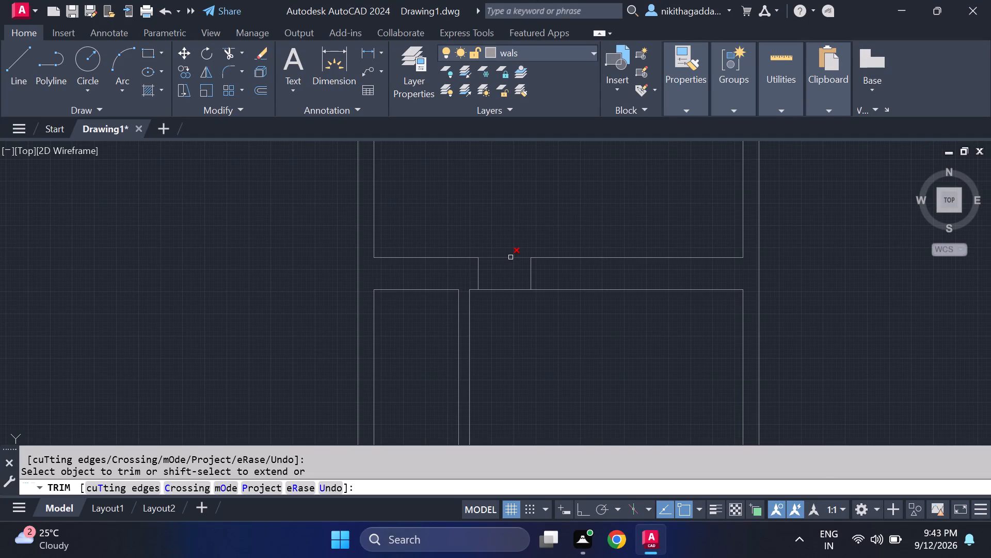
pyautogui.click(510, 257)
pyautogui.scroll(-2, 511, 238)
pyautogui.moveTo(506, 228); pyautogui.dragTo(509, 274, button='middle')
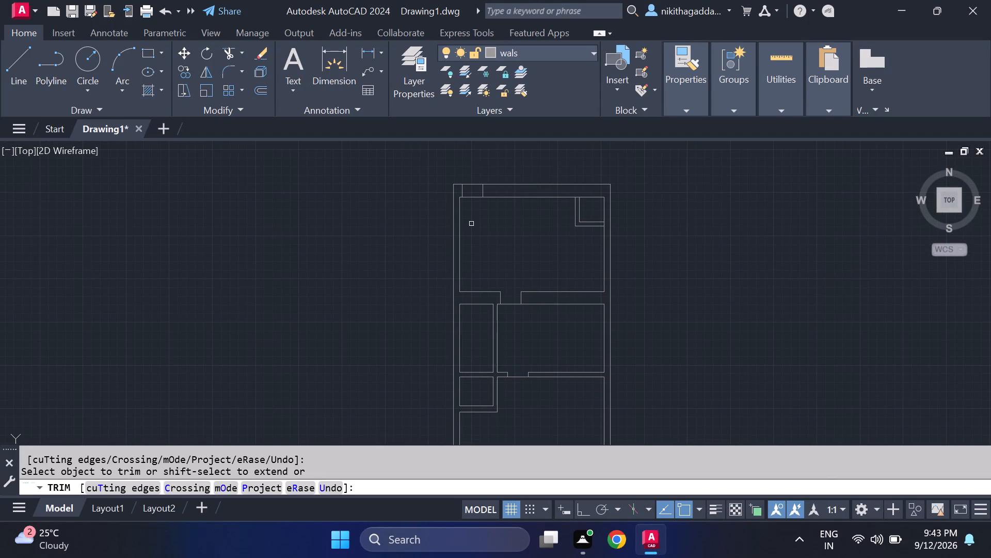
pyautogui.scroll(2, 466, 208)
pyautogui.click(483, 180)
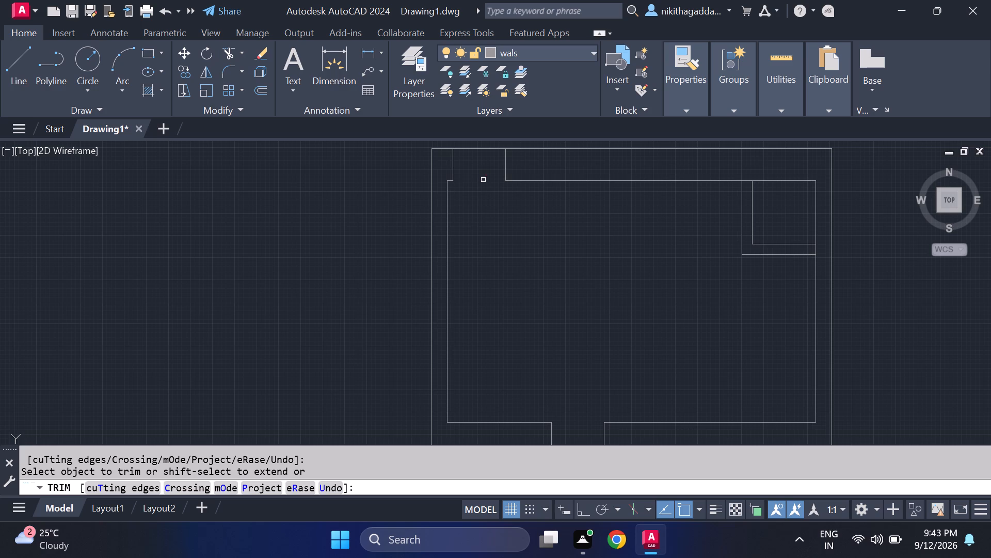
pyautogui.scroll(-2, 520, 273)
pyautogui.moveTo(531, 288); pyautogui.dragTo(507, 245, button='middle')
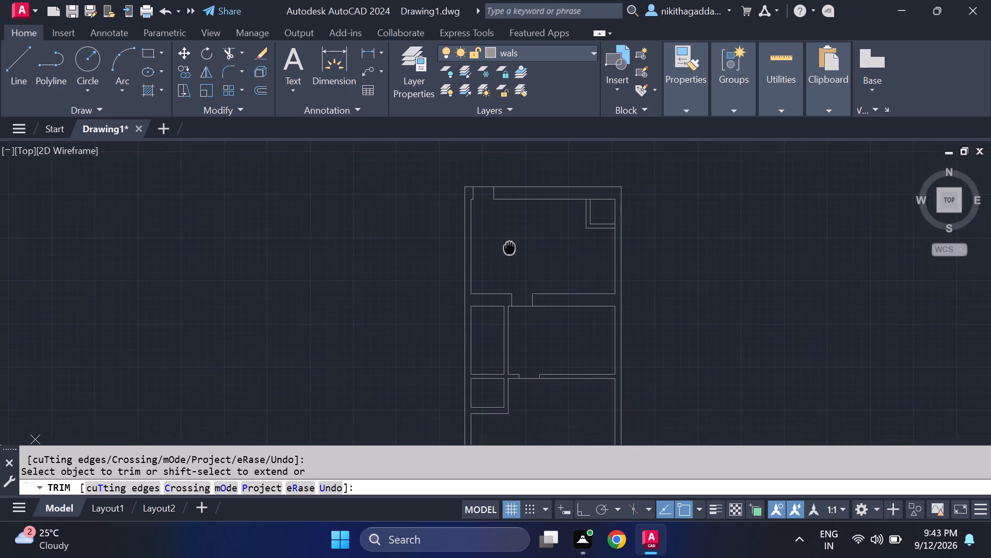
pyautogui.moveTo(507, 245); pyautogui.dragTo(492, 222, button='middle')
pyautogui.moveTo(537, 336); pyautogui.dragTo(546, 297, button='middle')
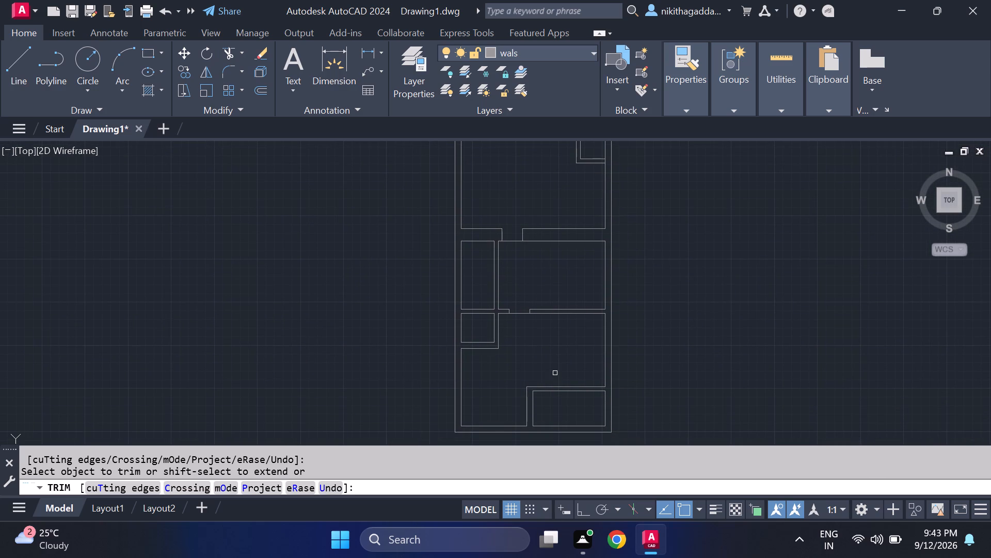
pyautogui.press('Escape')
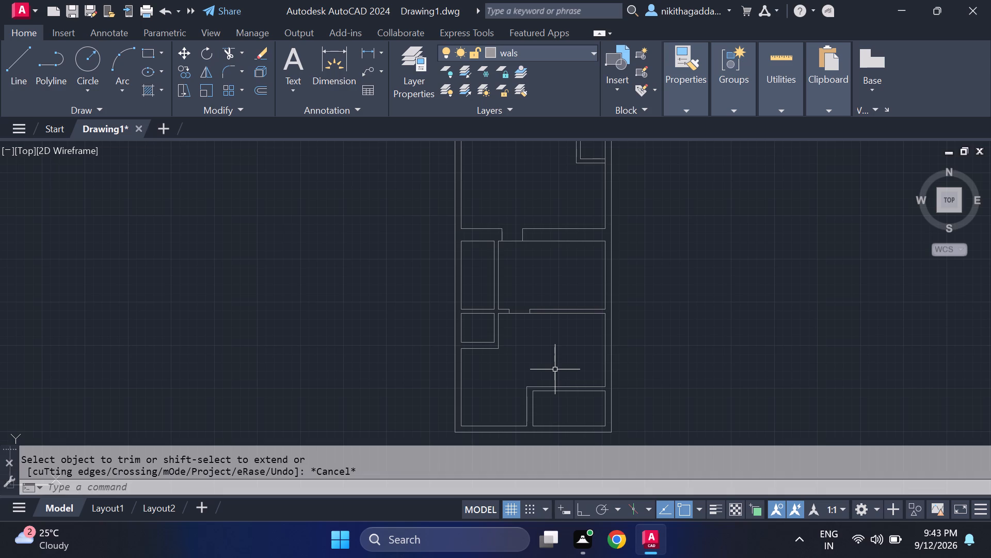
# Draw a vertical line across the southeast room's north wall, near its west end, as an opening's first edge.
pyautogui.press('l')
pyautogui.press('Return')
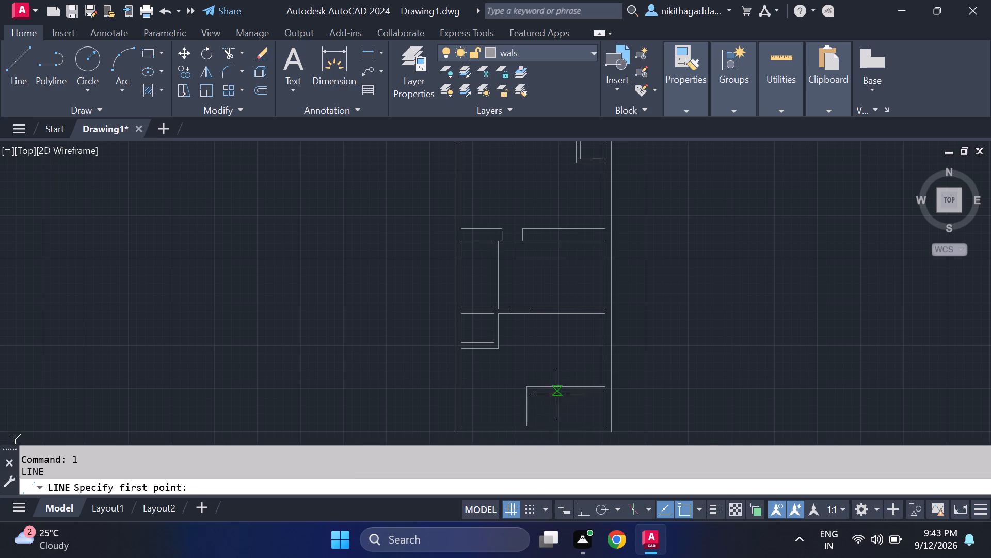
pyautogui.scroll(2, 538, 384)
pyautogui.moveTo(551, 363); pyautogui.dragTo(549, 322, button='middle')
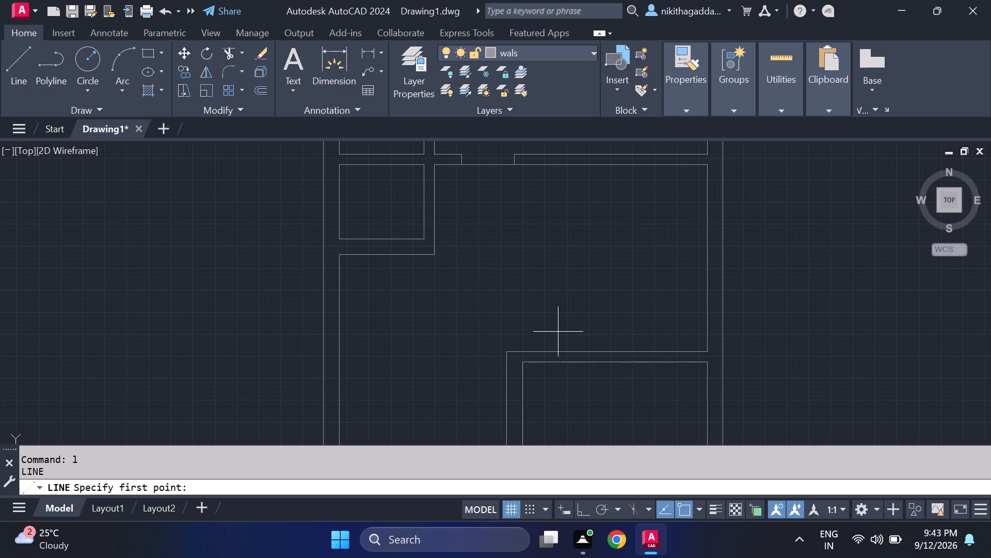
pyautogui.click(548, 364)
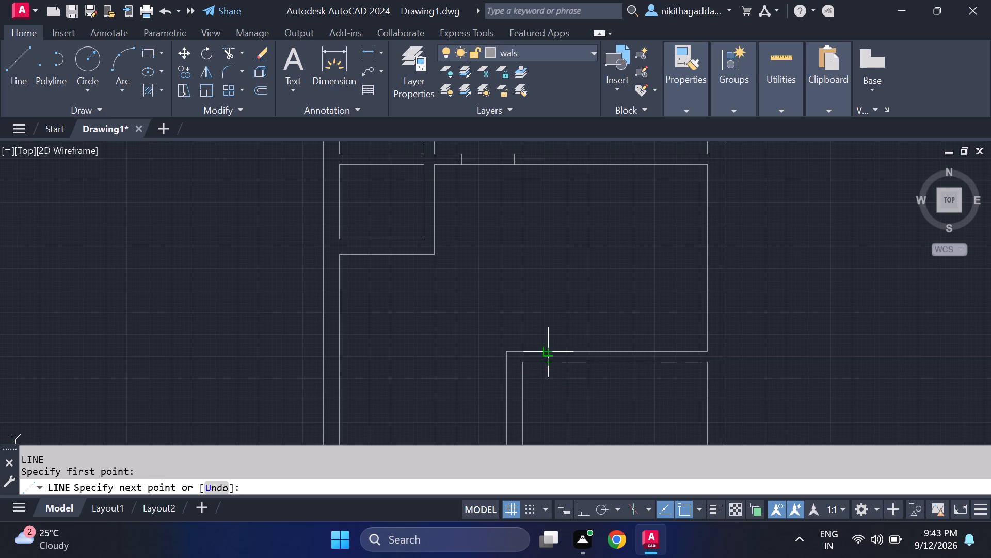
pyautogui.click(548, 349)
pyautogui.press('Escape')
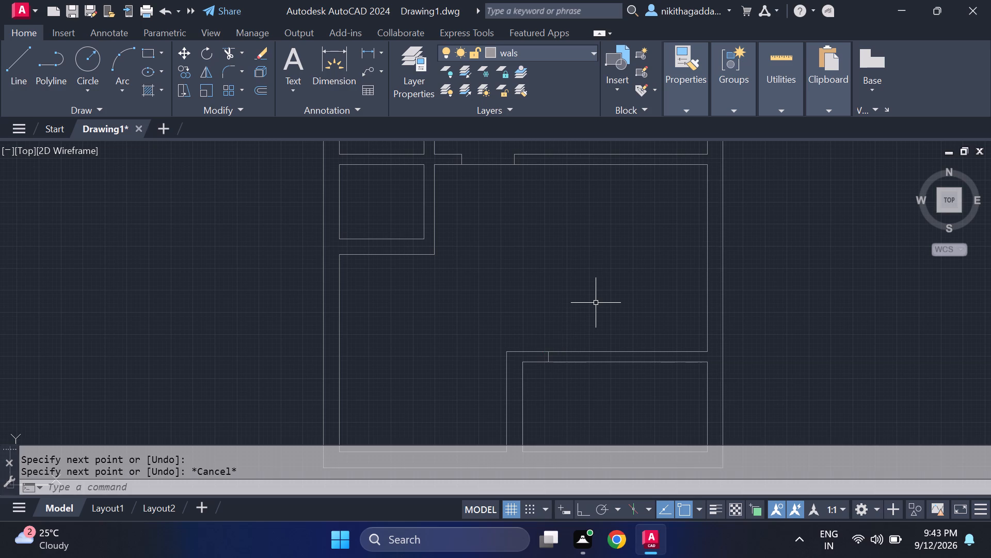
# Draw a second vertical line across the southeast room's north wall, east of the first, as the opening's other edge.
pyautogui.press('space')
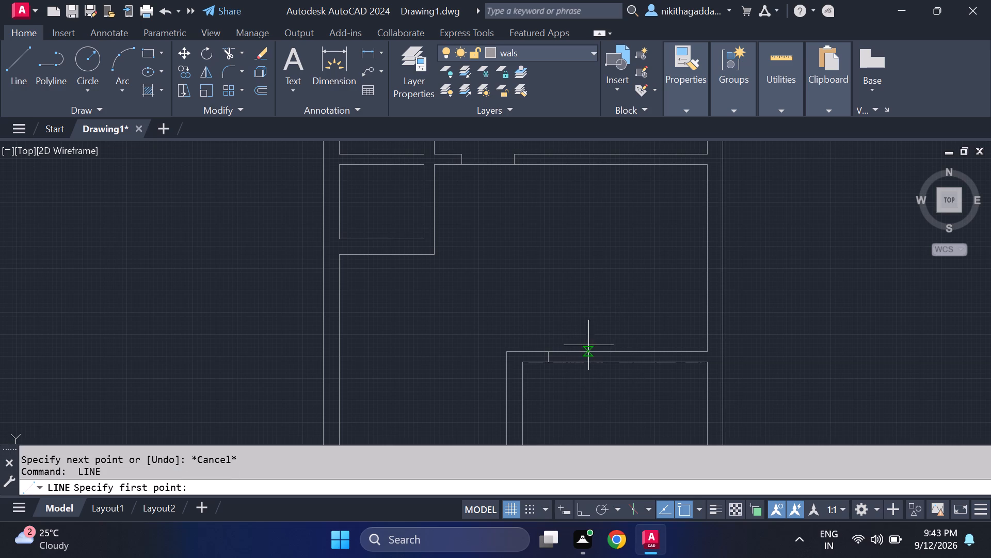
pyautogui.click(606, 353)
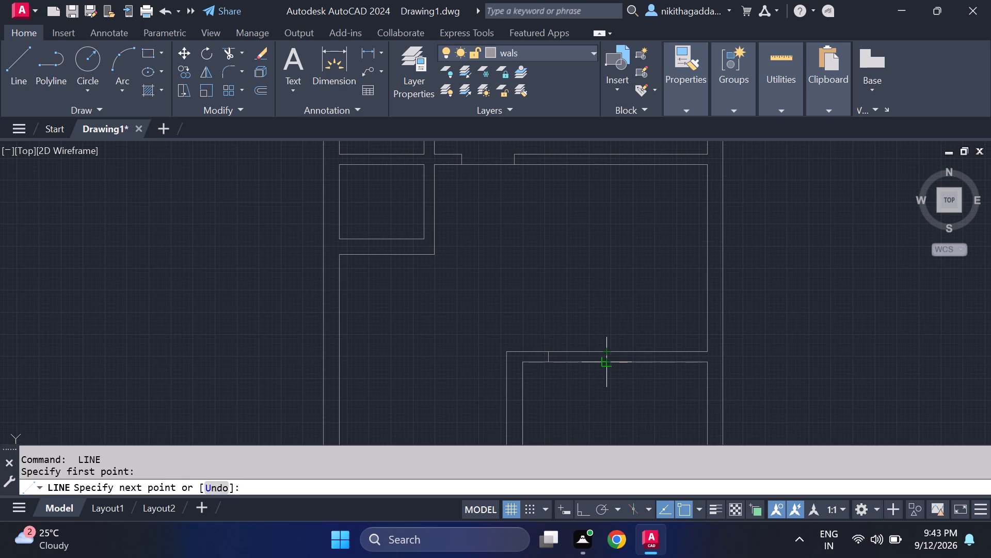
pyautogui.click(609, 365)
pyautogui.press('Escape')
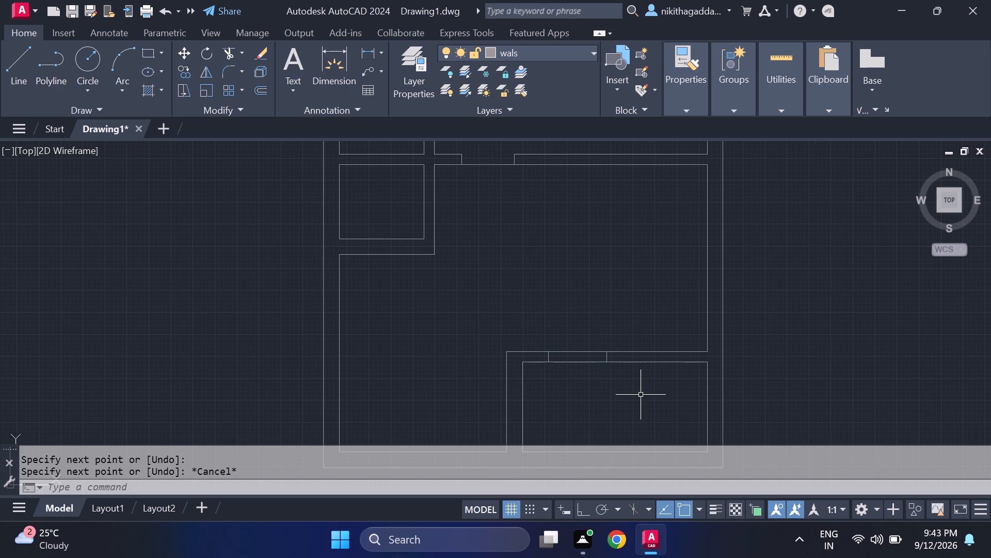
# Trim the upper face of the southeast room's north wall between the two opening lines.
pyautogui.write('tr')
pyautogui.press('Return')
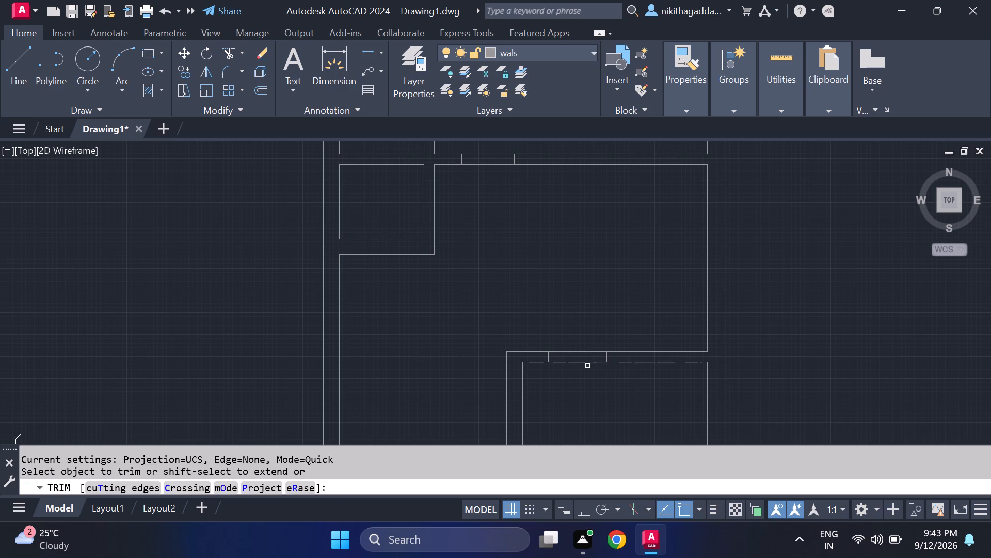
pyautogui.click(587, 352)
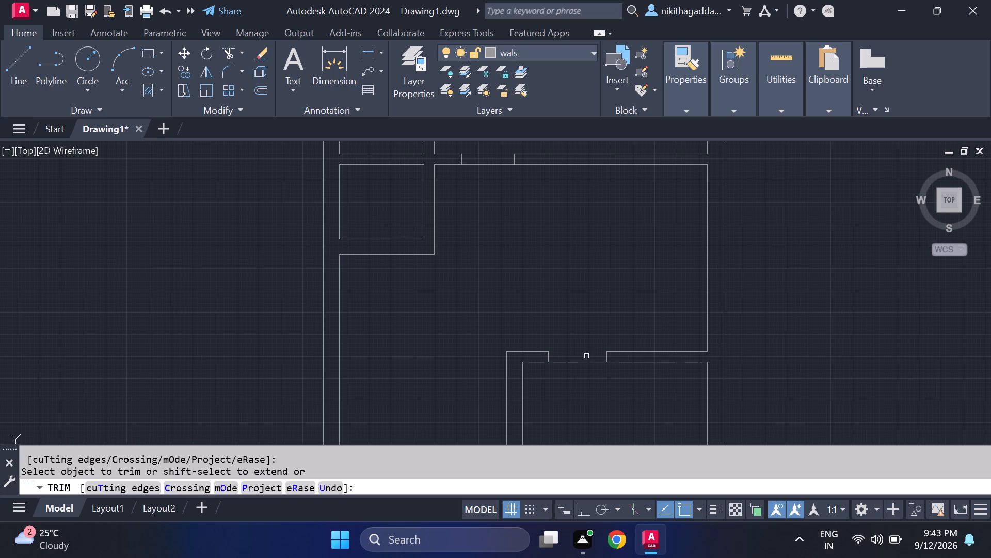
pyautogui.scroll(-1, 586, 401)
pyautogui.moveTo(582, 399); pyautogui.dragTo(572, 374, button='middle')
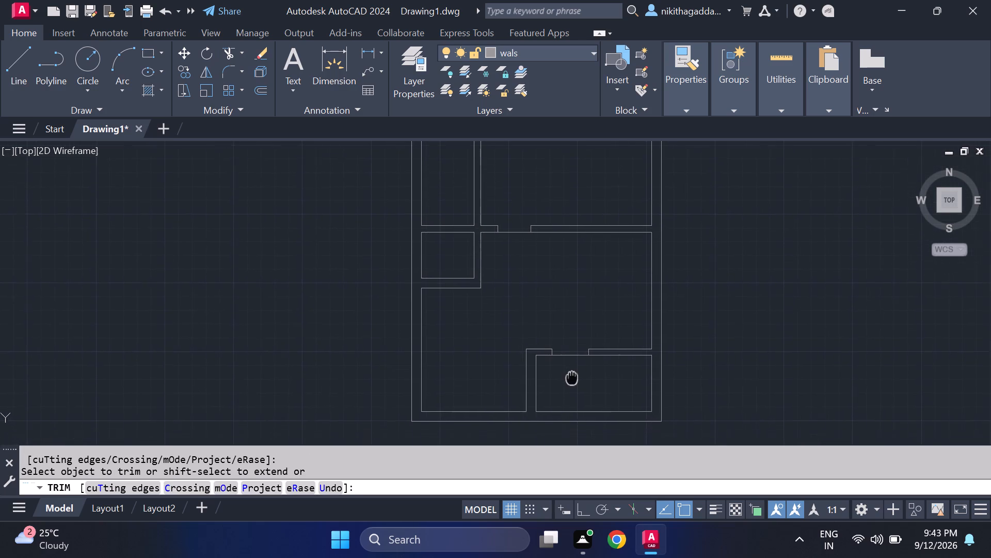
# Undo the trim on the upper face of the southeast room's north wall and leave the Trim command.
pyautogui.moveTo(572, 374); pyautogui.dragTo(572, 367, button='middle')
pyautogui.scroll(2, 557, 365)
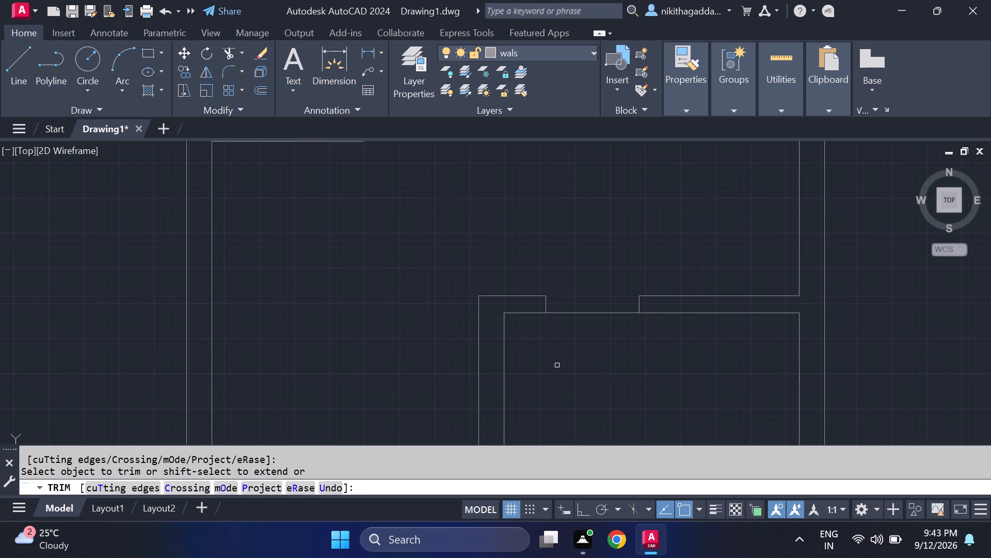
pyautogui.hotkey('ctrl', 'z')
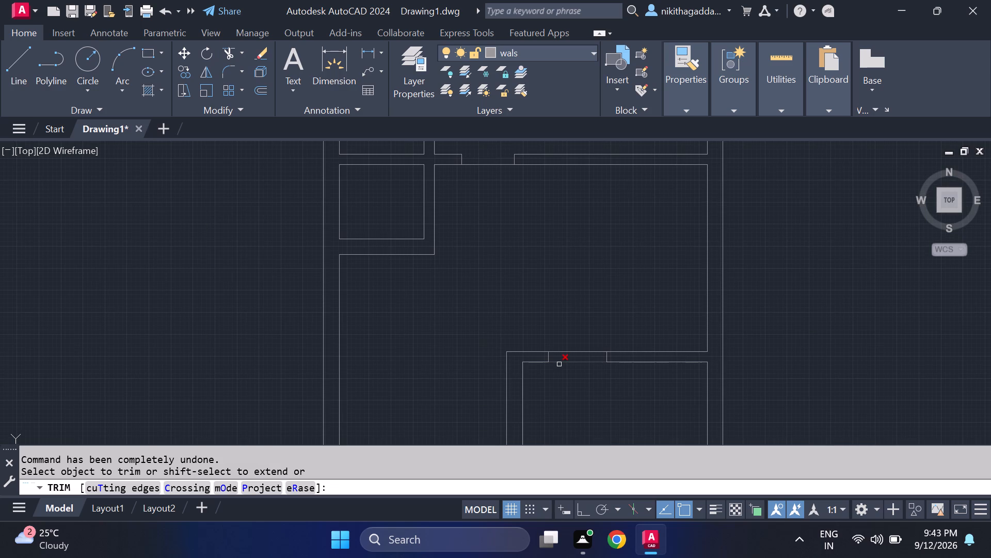
pyautogui.press('Escape')
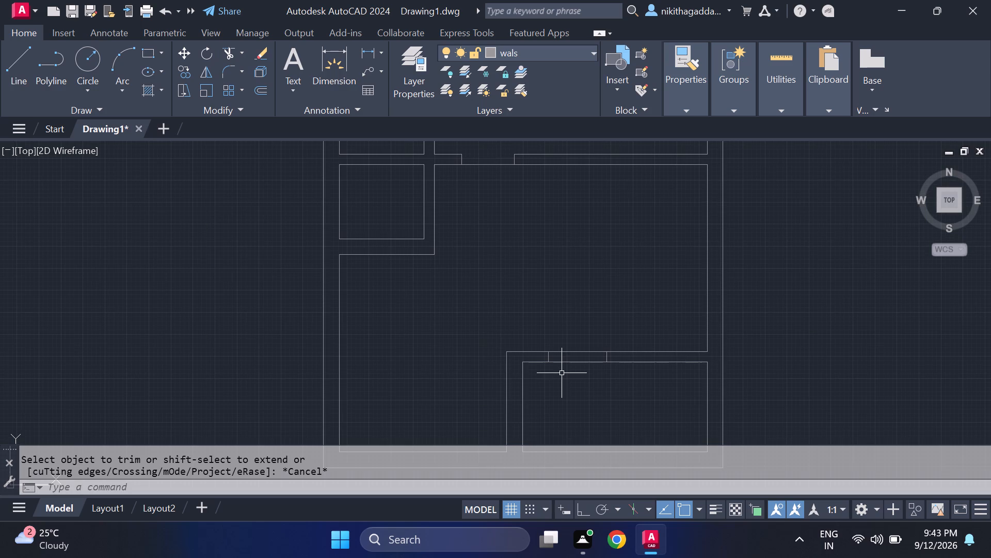
# Move both opening lines in the southeast room's north wall west along the wall, closer to its west corner.
pyautogui.scroll(2, 579, 363)
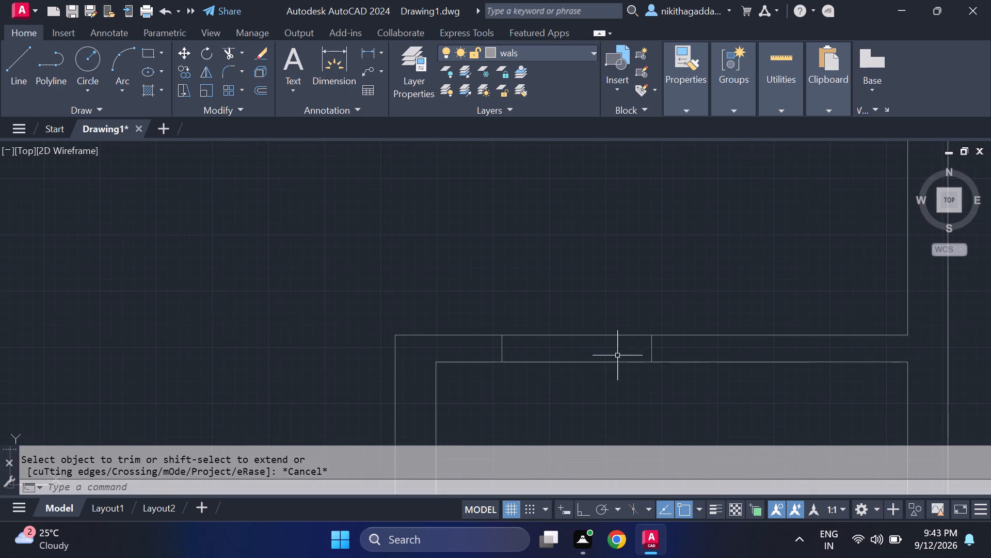
pyautogui.click(685, 344)
pyautogui.click(480, 358)
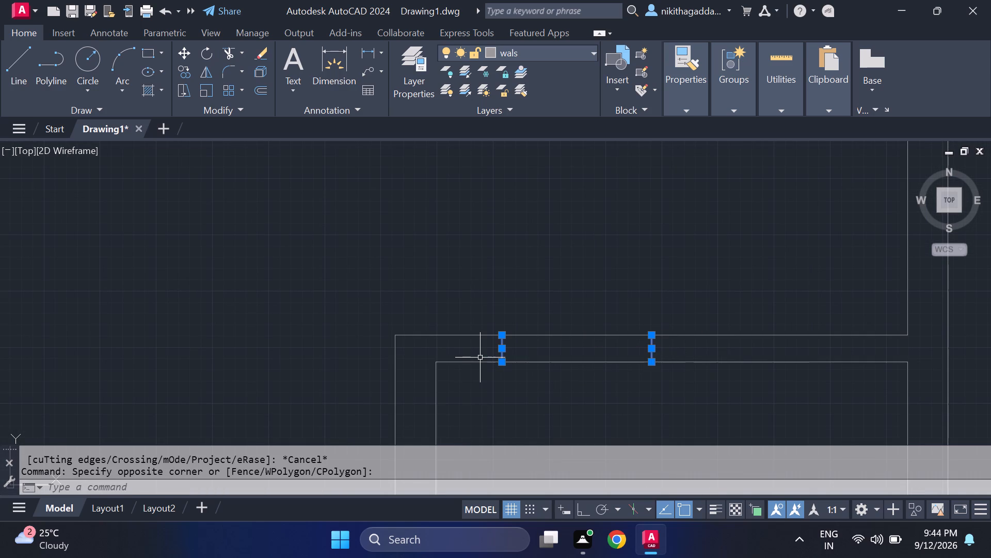
pyautogui.press('c')
pyautogui.press('BackSpace')
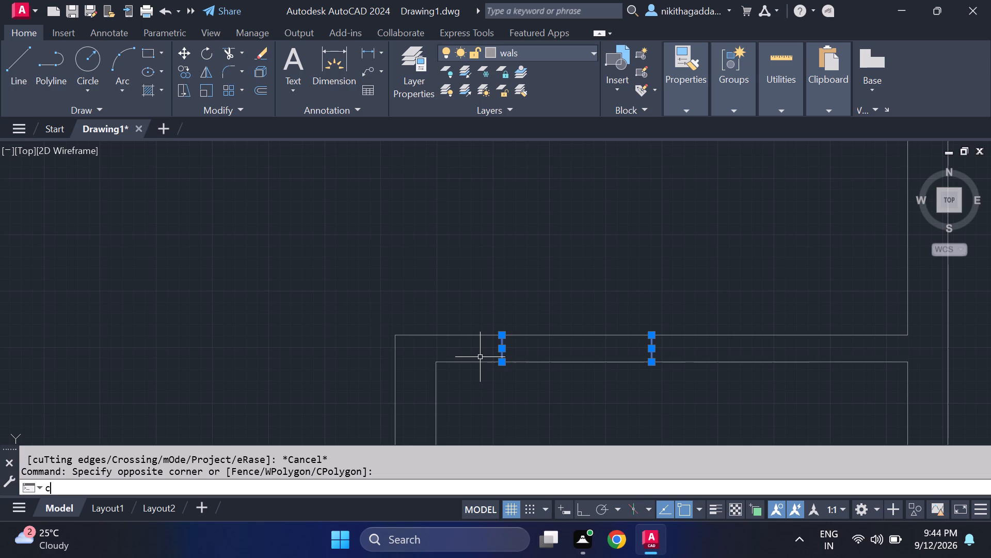
pyautogui.press('m')
pyautogui.press('Return')
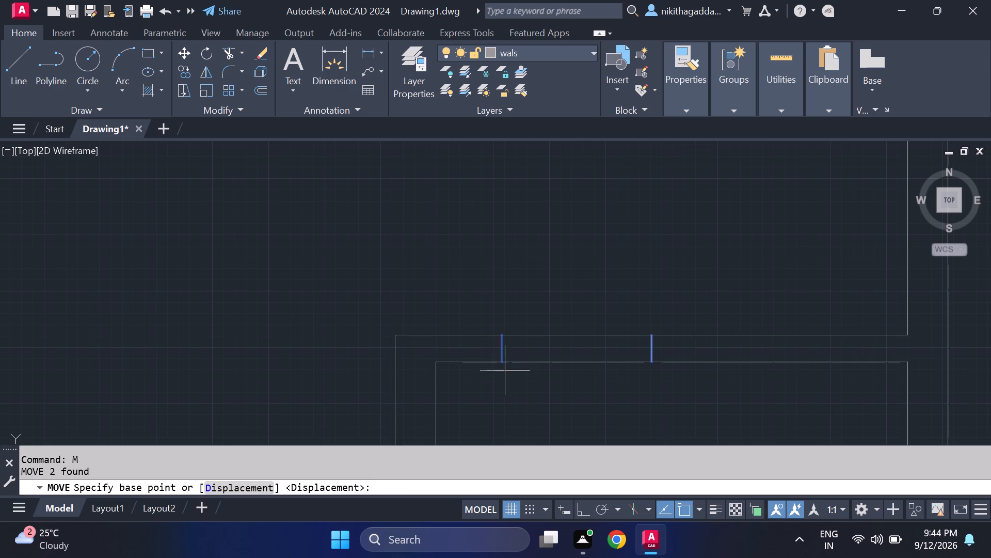
pyautogui.click(504, 364)
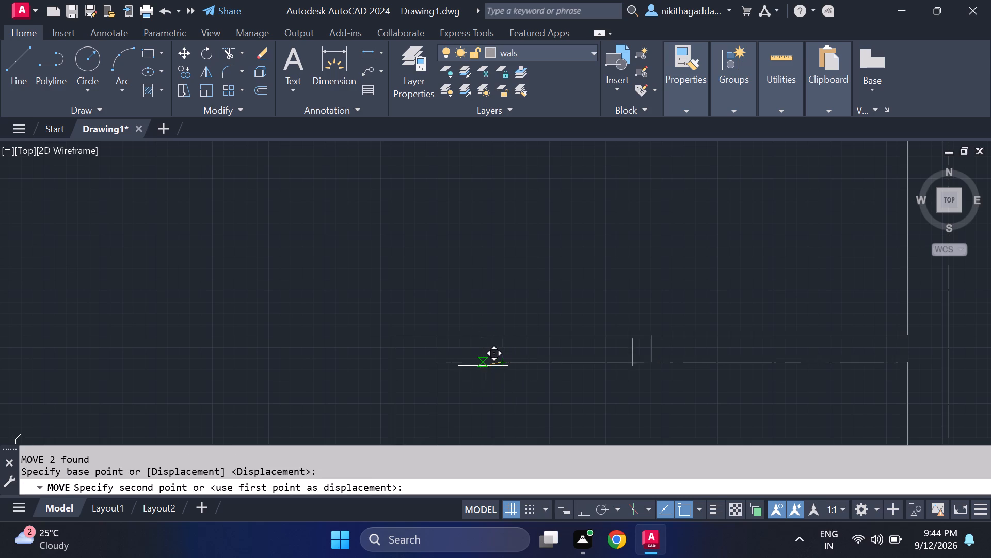
pyautogui.click(455, 362)
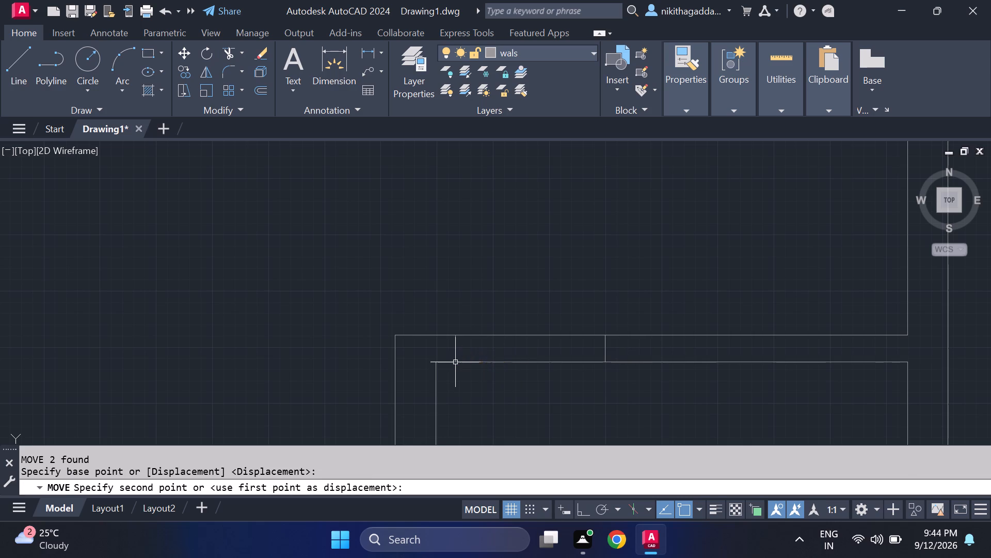
# Trim the upper face of the southeast room's north wall between the moved opening lines, and end trimming.
pyautogui.write('tr')
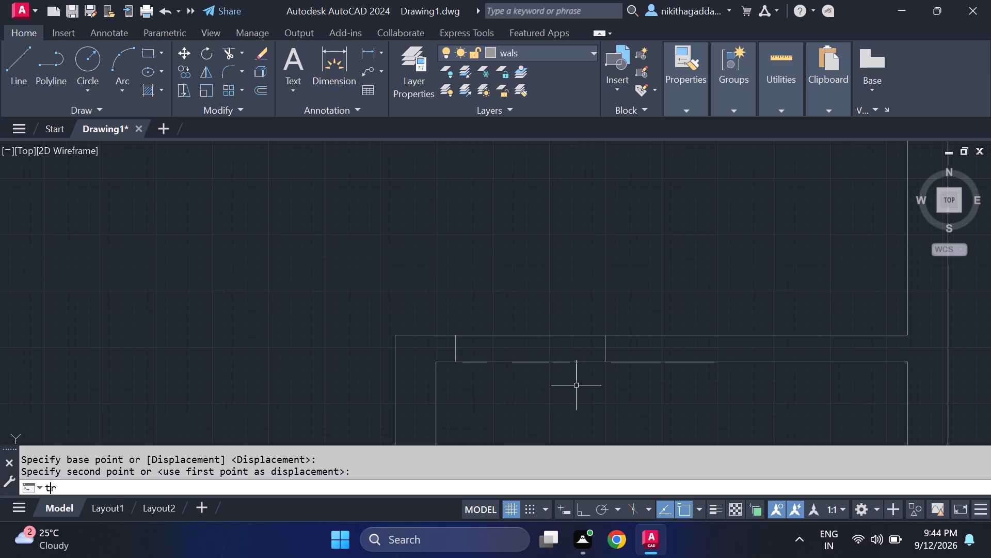
pyautogui.press('Return')
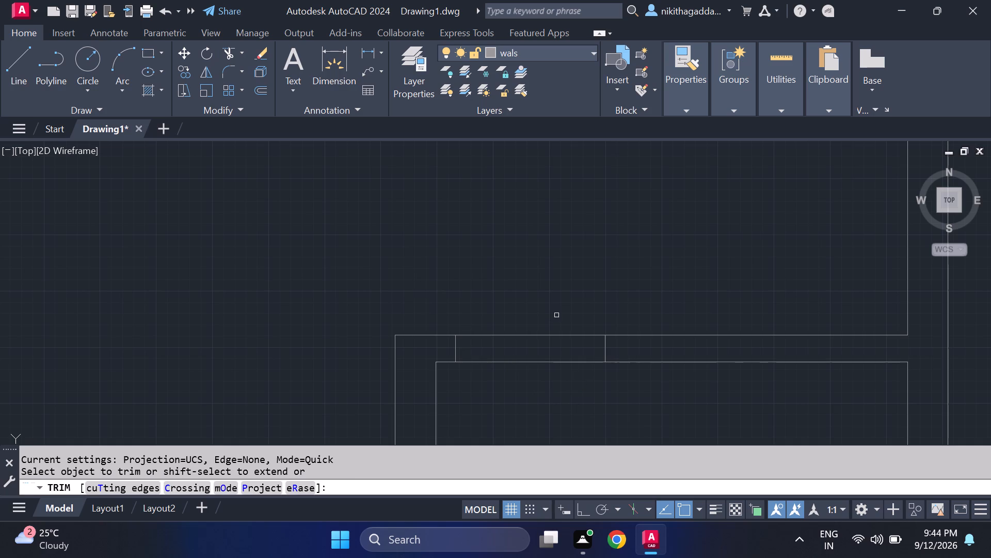
pyautogui.click(532, 335)
pyautogui.scroll(-2, 536, 335)
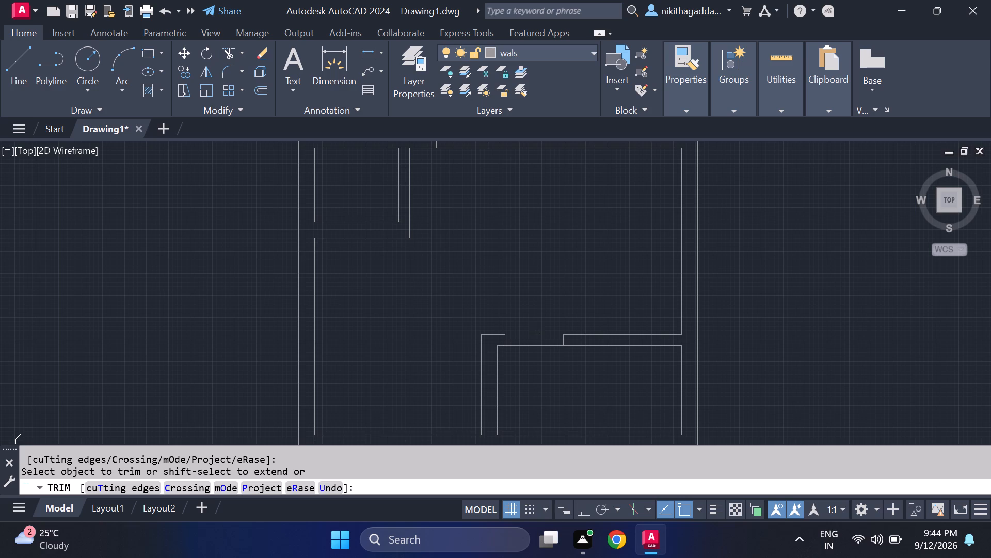
pyautogui.scroll(-1, 537, 331)
pyautogui.moveTo(522, 301); pyautogui.dragTo(534, 316, button='middle')
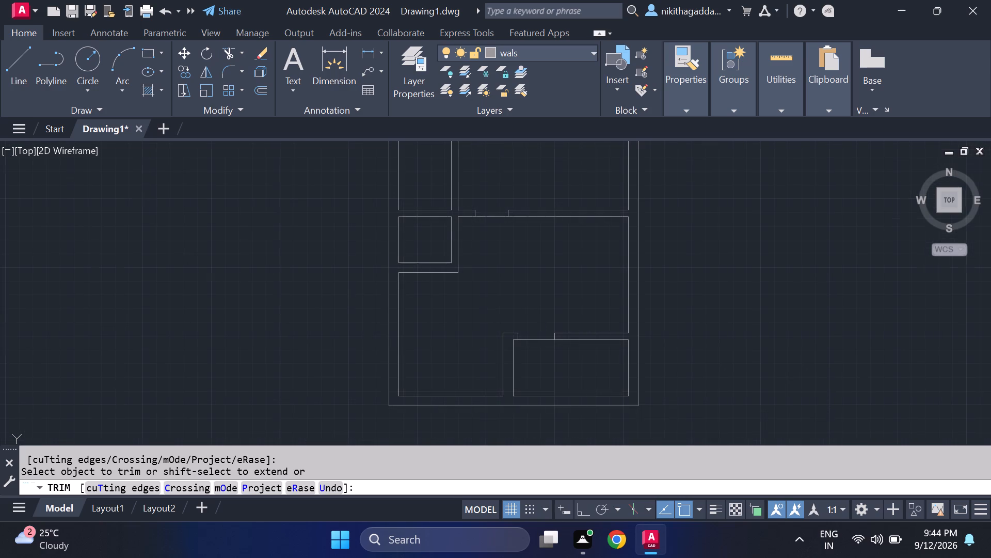
pyautogui.moveTo(534, 316); pyautogui.dragTo(545, 345, button='middle')
pyautogui.press('Escape')
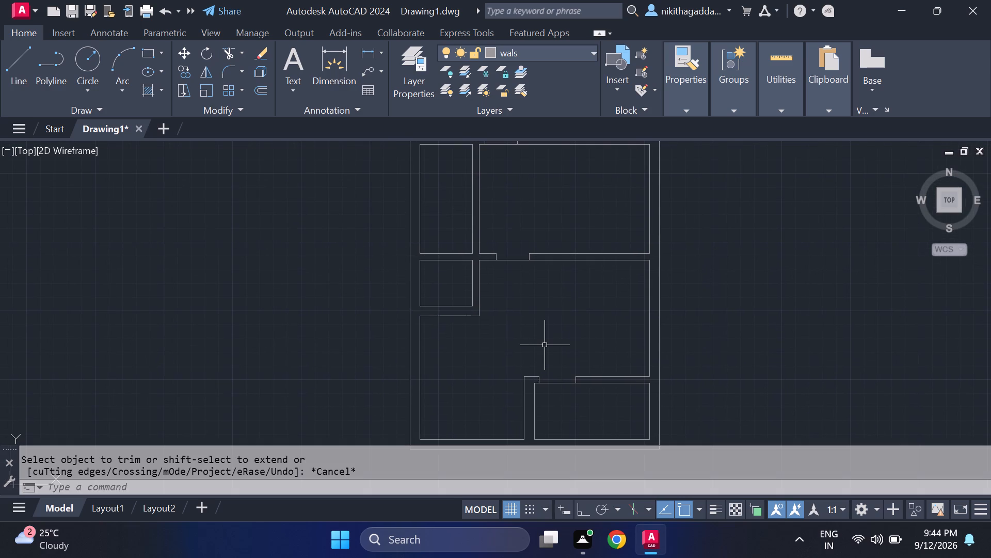
# Draw a horizontal line across the vertical partition between the two middle rooms, near its south end, as an opening's first edge.
pyautogui.press('l')
pyautogui.press('Return')
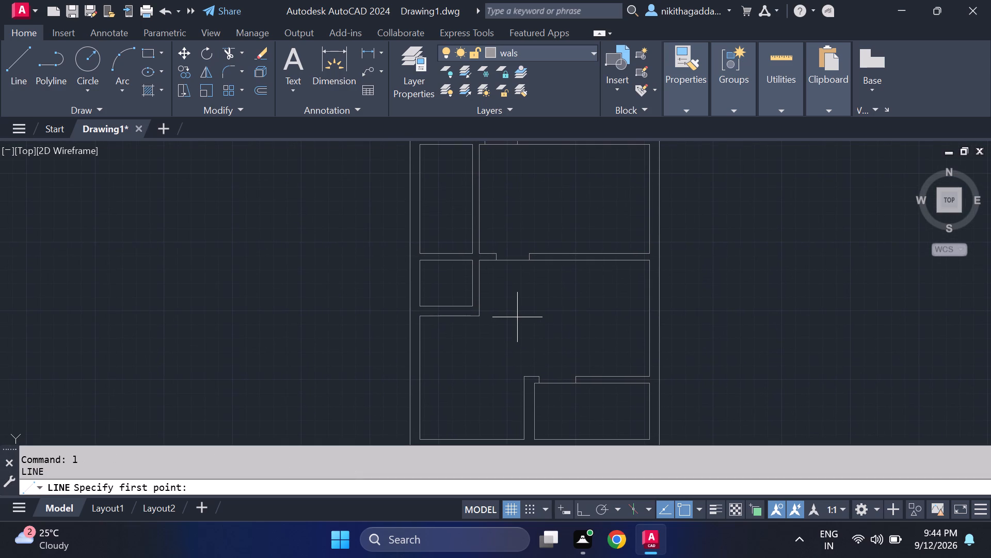
pyautogui.moveTo(517, 317); pyautogui.dragTo(519, 347, button='middle')
pyautogui.scroll(2, 482, 219)
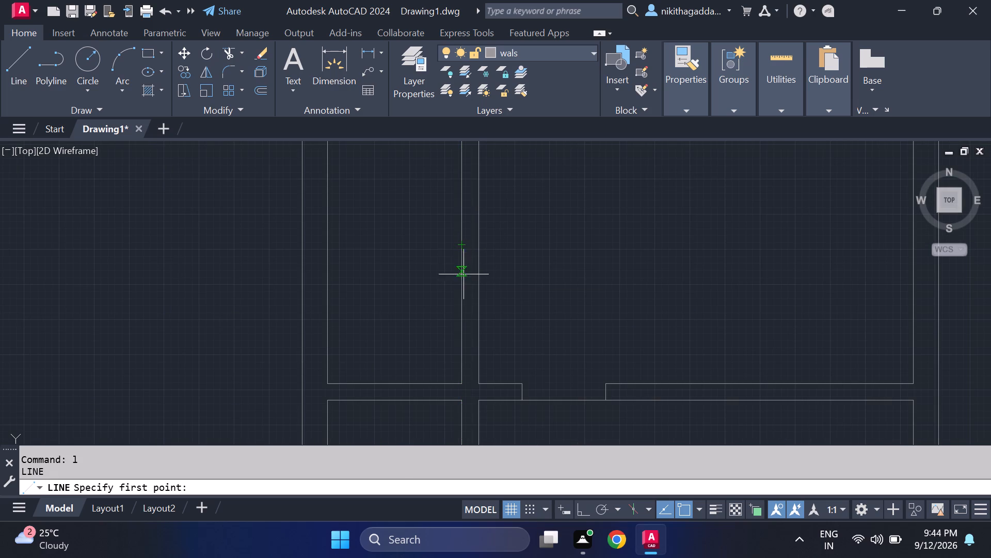
pyautogui.click(462, 336)
pyautogui.click(484, 336)
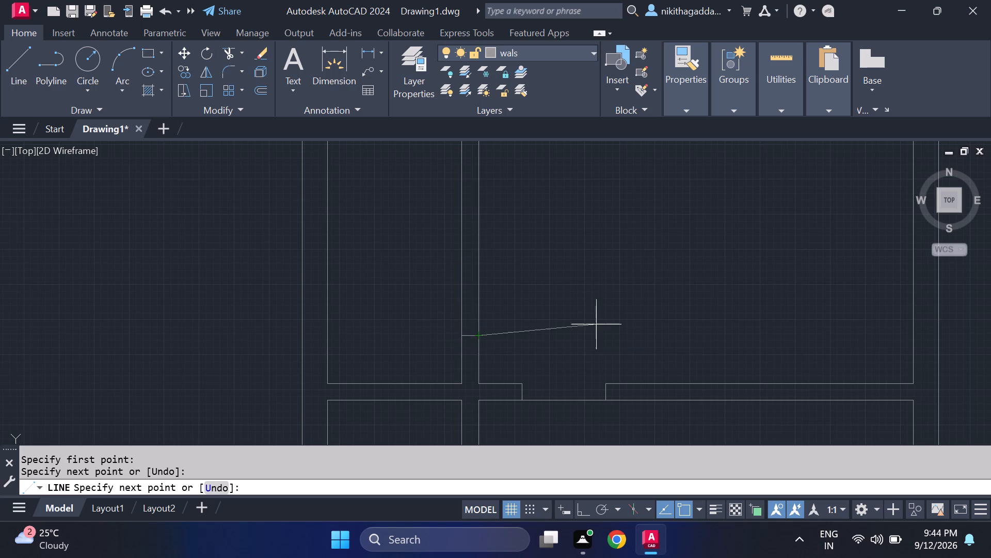
pyautogui.press('Escape')
# Draw a second horizontal line across the same partition, north of the first, as the opening's other edge.
pyautogui.press('space')
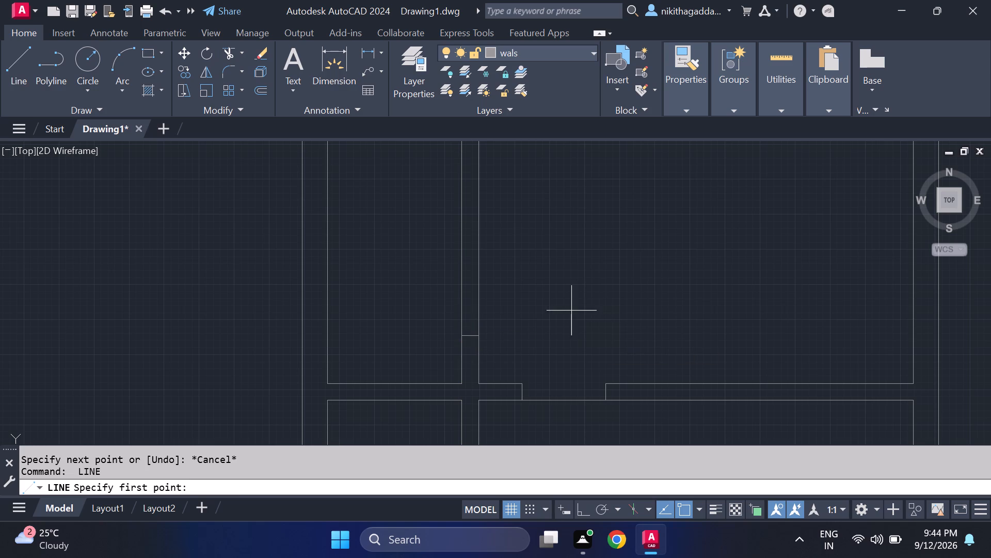
pyautogui.click(461, 263)
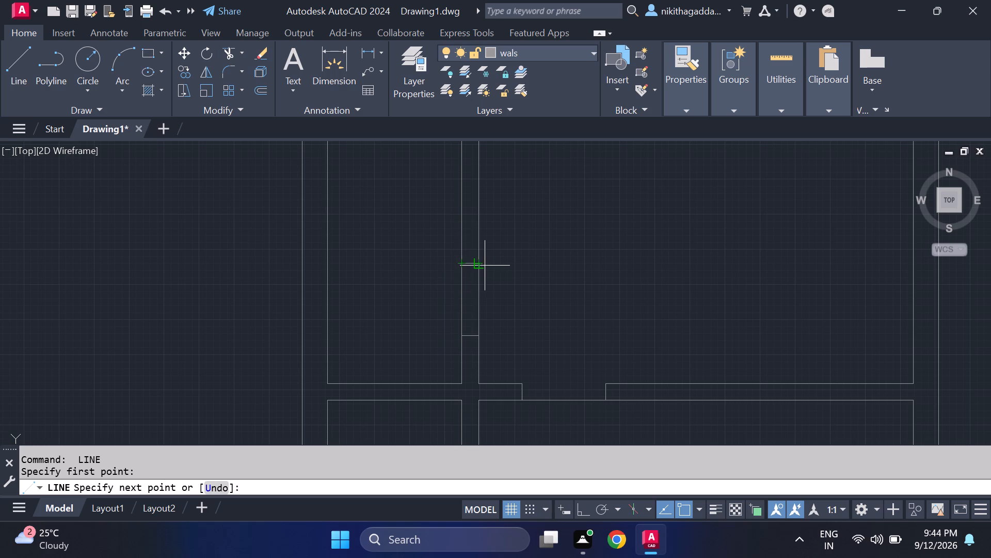
pyautogui.click(483, 266)
pyautogui.press('Escape')
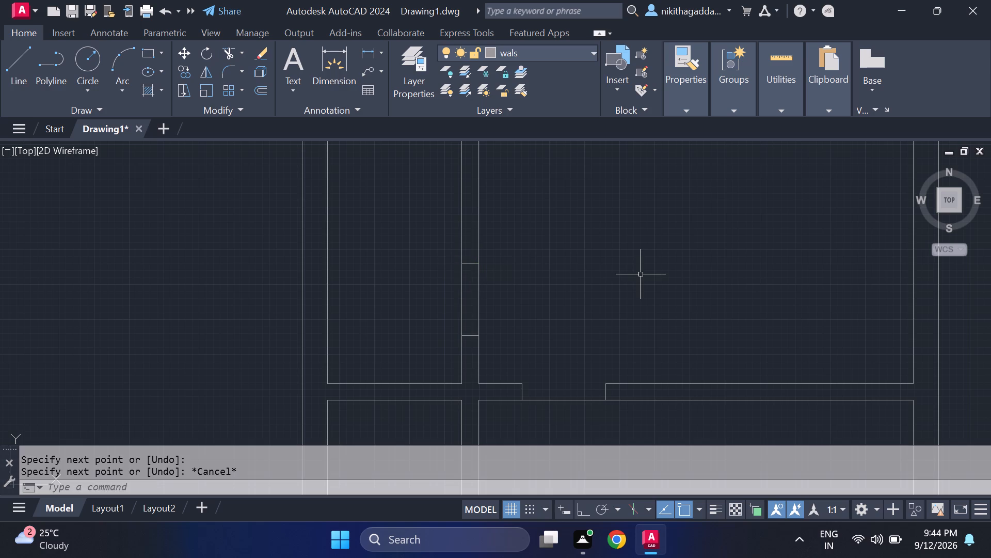
# Trim the east face of the middle rooms' vertical partition between the two opening lines, and end trimming.
pyautogui.write('tr')
pyautogui.press('Return')
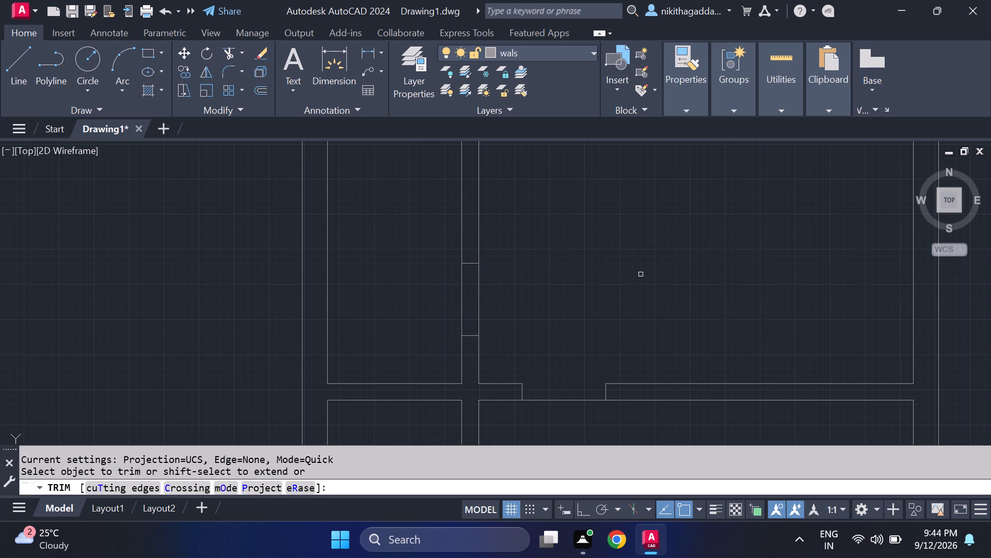
pyautogui.click(477, 293)
pyautogui.click(477, 301)
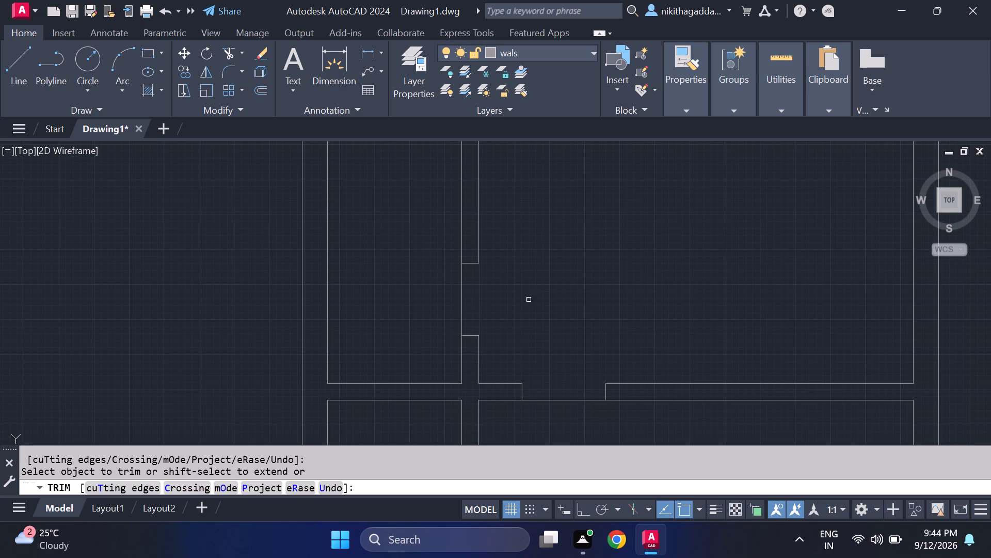
pyautogui.scroll(-2, 558, 303)
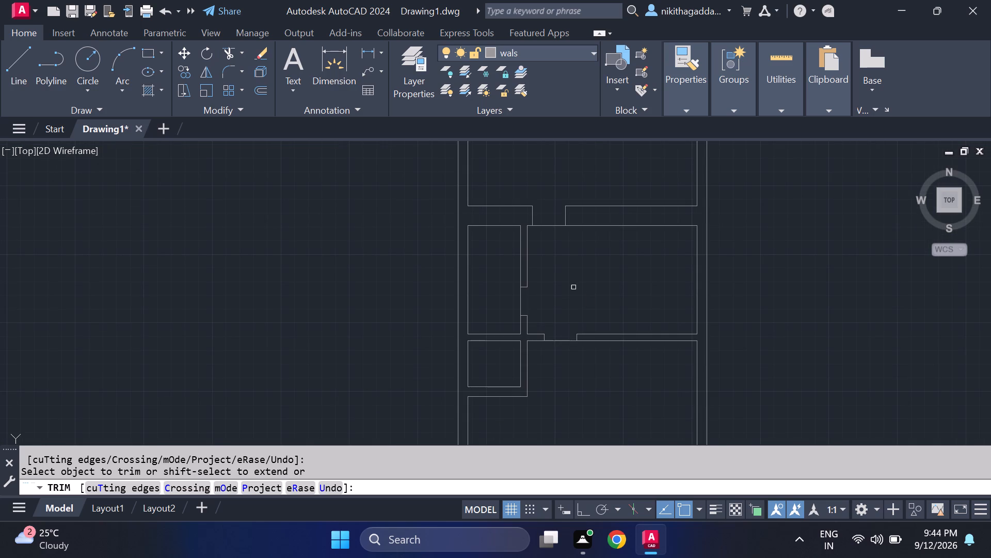
pyautogui.scroll(-1, 572, 292)
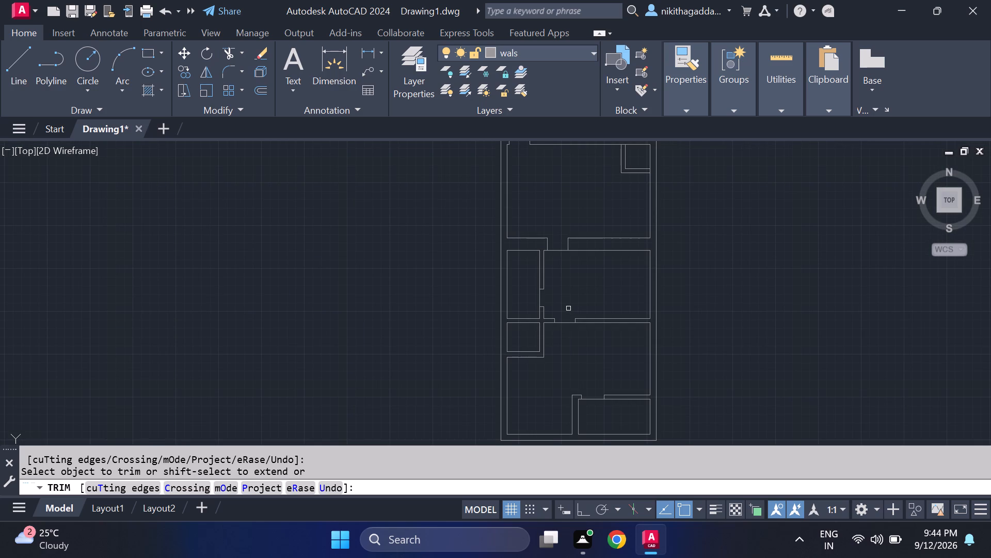
pyautogui.scroll(2, 550, 361)
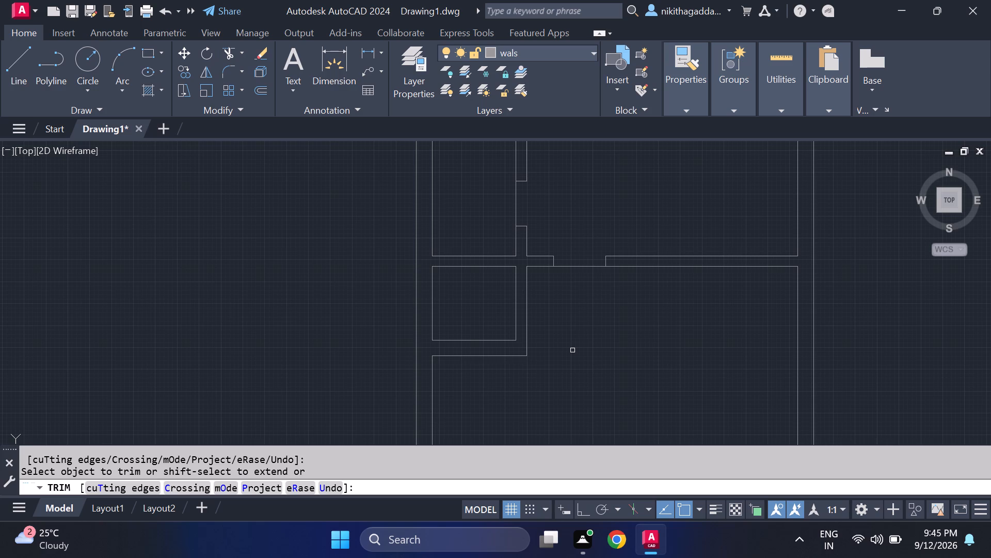
pyautogui.press('Escape')
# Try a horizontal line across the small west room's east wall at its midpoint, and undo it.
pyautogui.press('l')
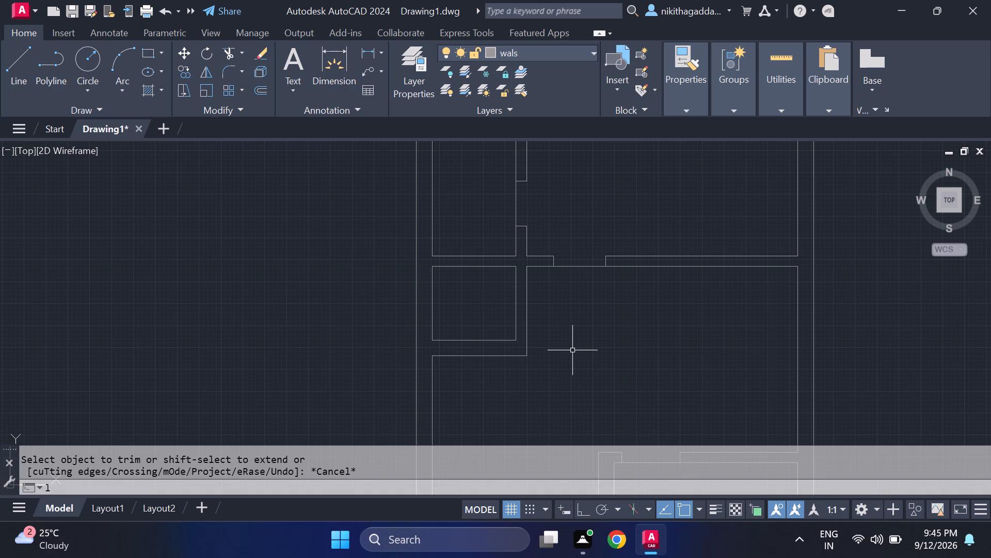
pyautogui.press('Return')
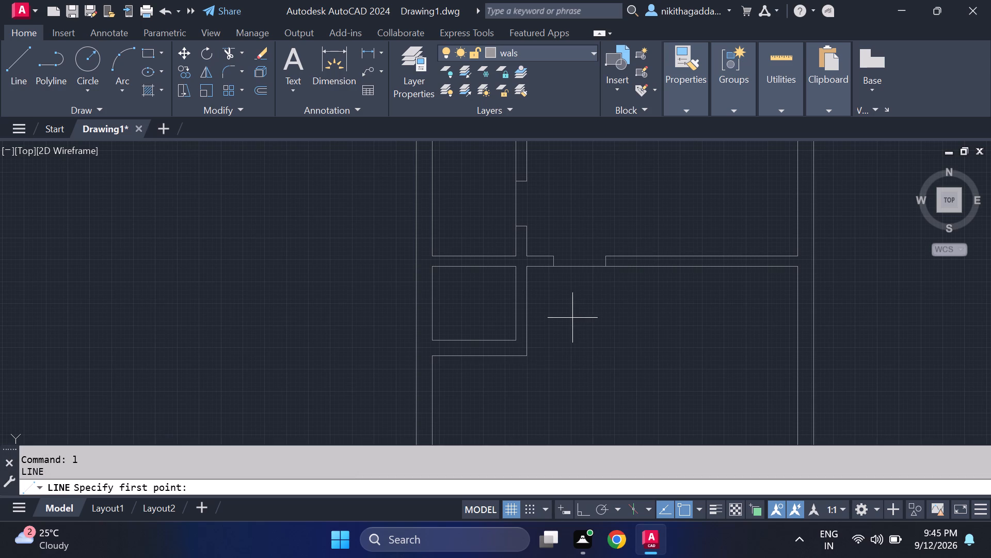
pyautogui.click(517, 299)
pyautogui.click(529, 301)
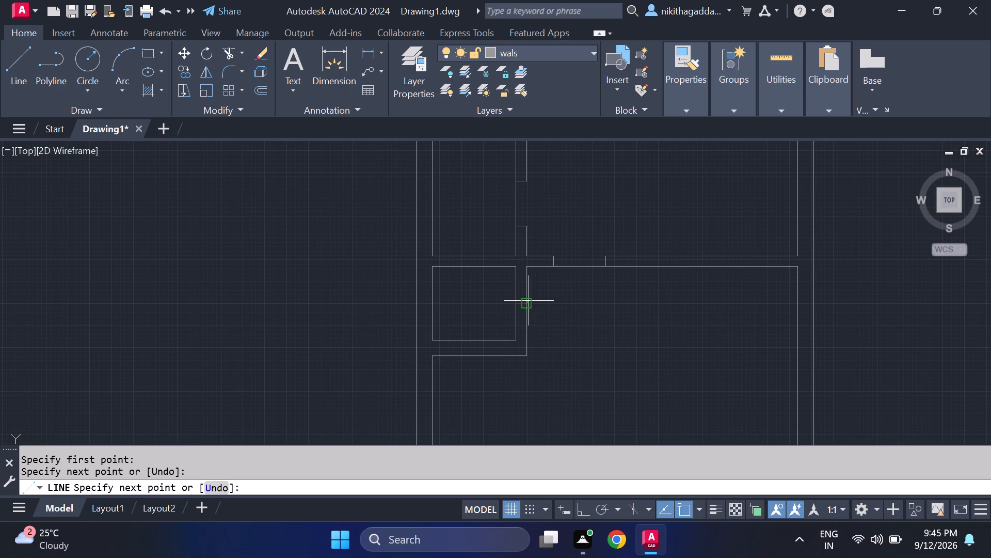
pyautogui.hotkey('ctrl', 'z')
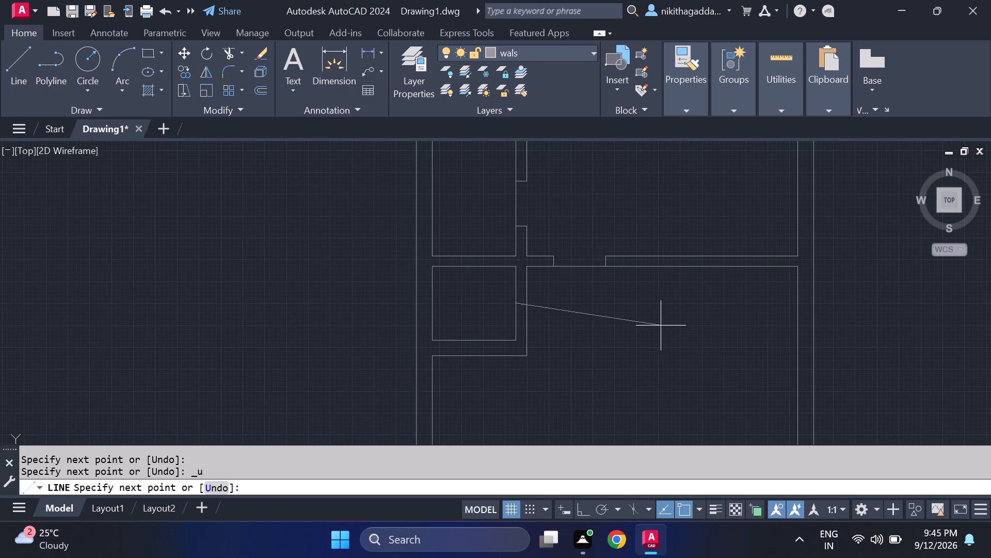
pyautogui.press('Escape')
# Draw a horizontal line across the small west room's east wall, slightly north of its midpoint, as an opening's first edge.
pyautogui.press('l')
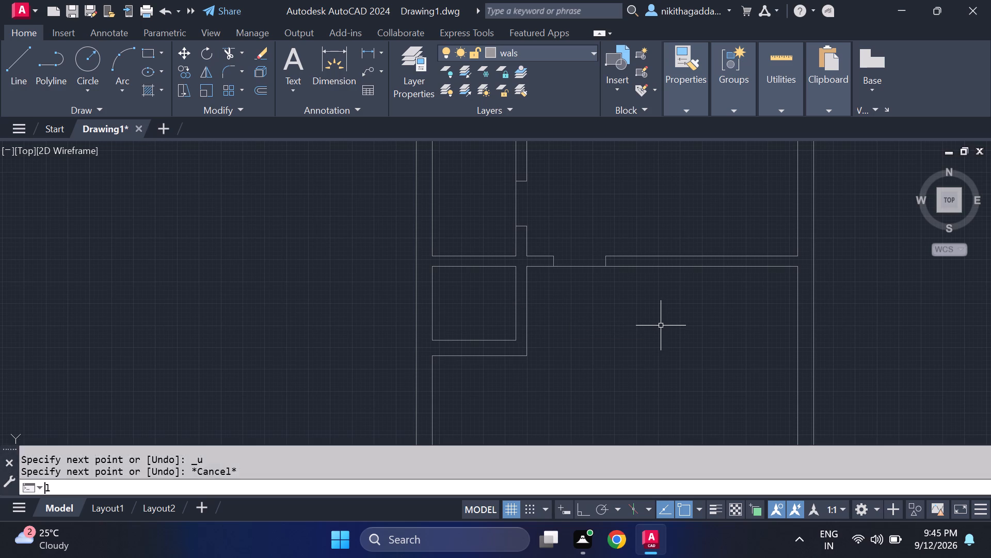
pyautogui.press('Return')
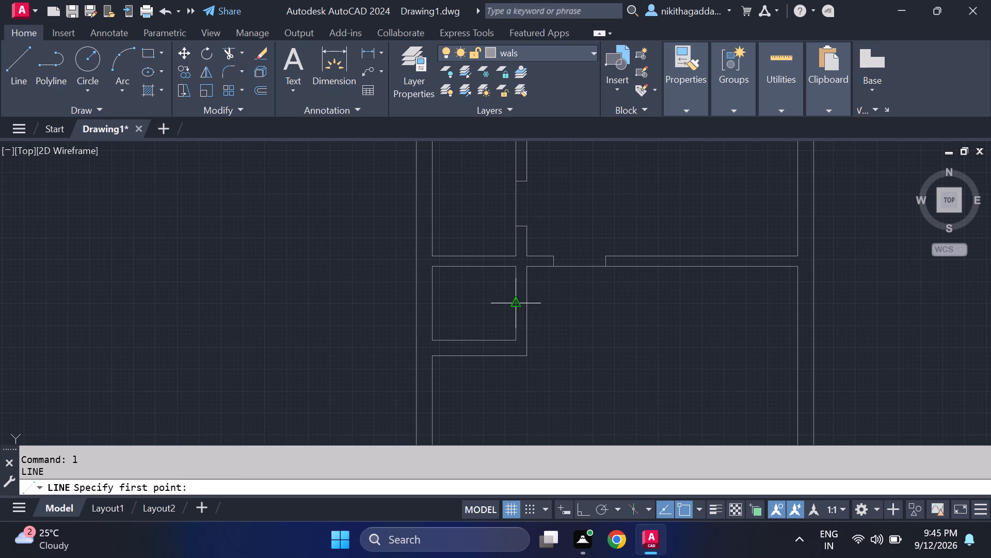
pyautogui.click(517, 296)
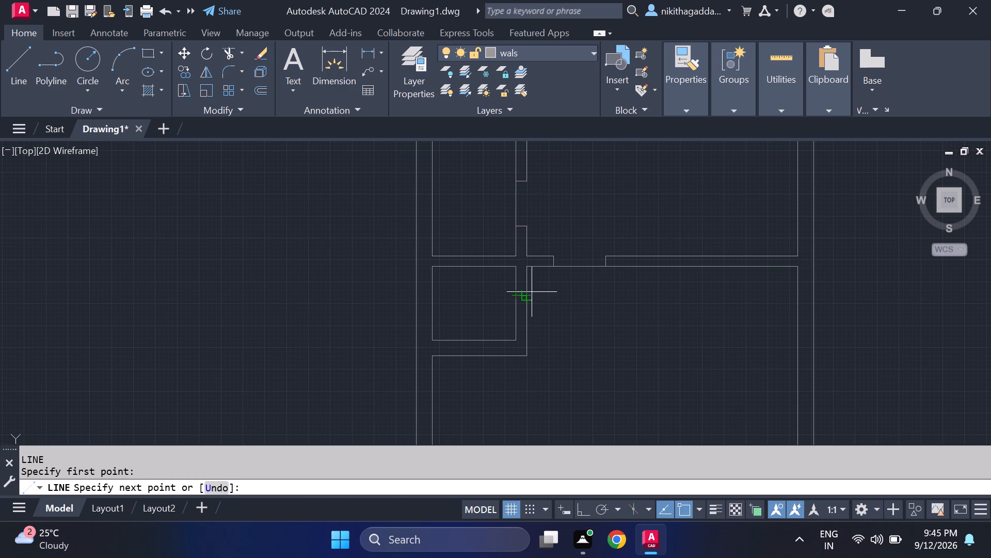
pyautogui.click(529, 294)
pyautogui.press('Escape')
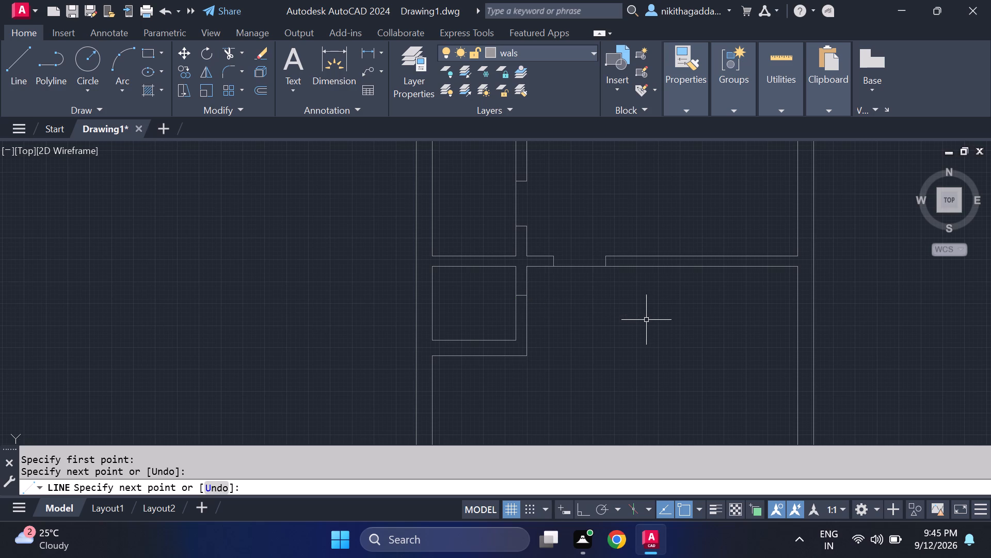
# Draw a second horizontal line across the small west room's east wall, south of the first, as the opening's other edge.
pyautogui.press('space')
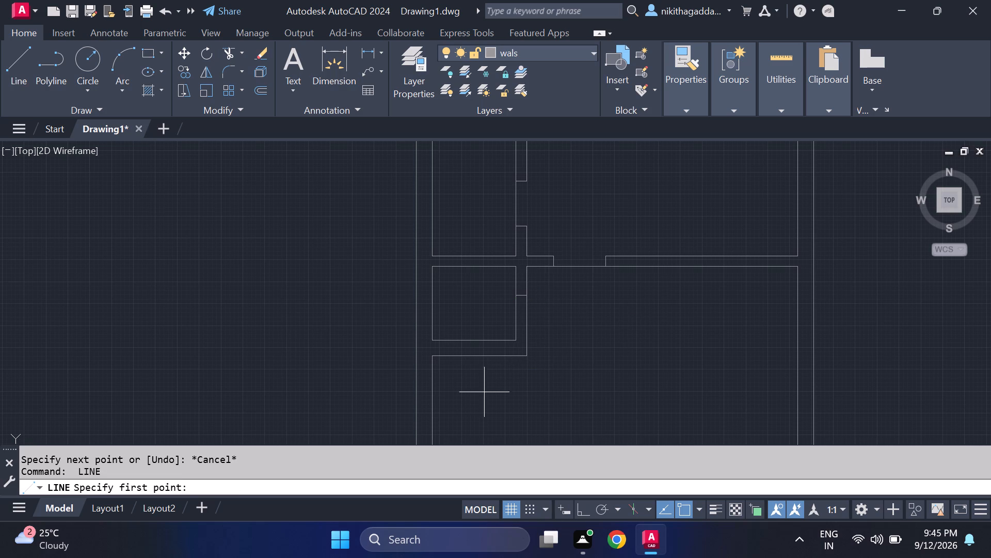
pyautogui.click(517, 330)
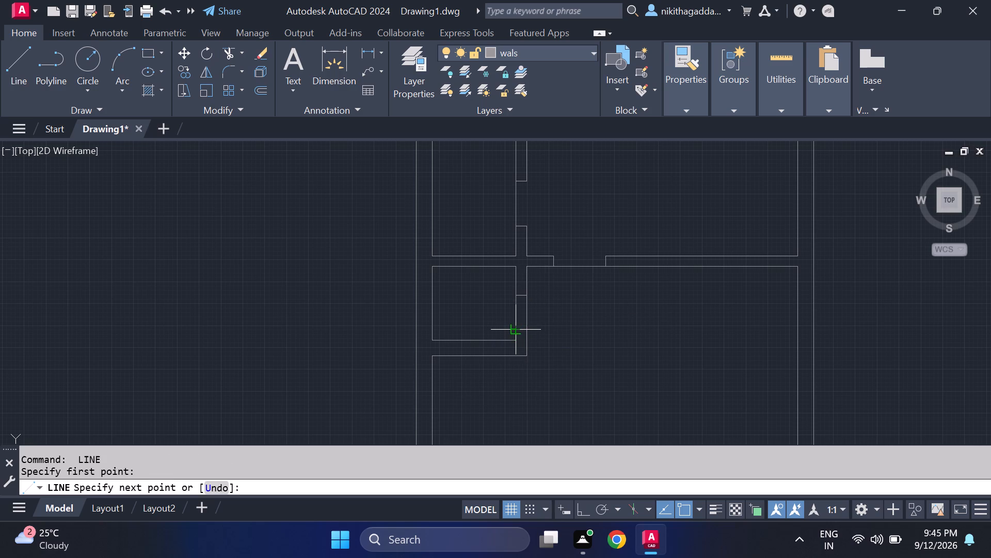
pyautogui.click(529, 330)
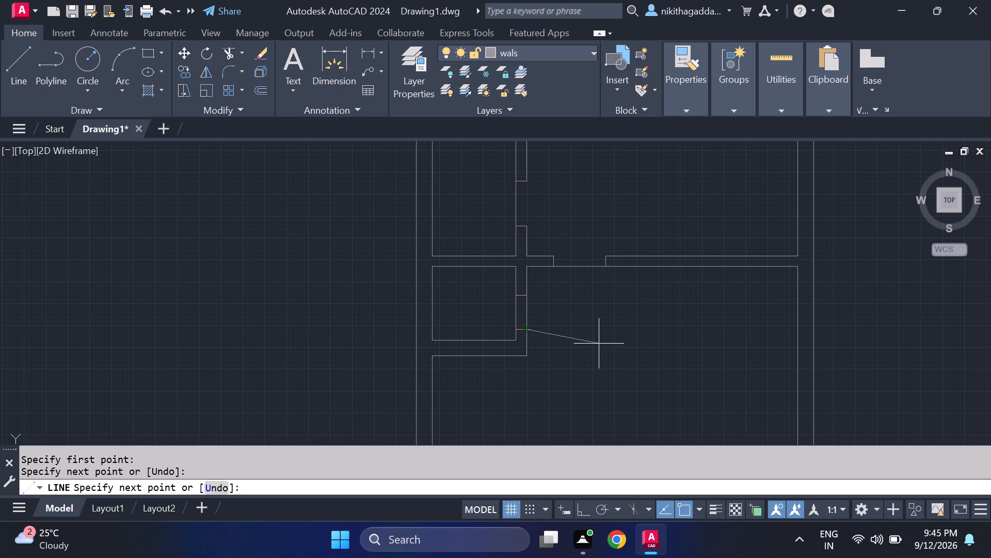
pyautogui.press('Escape')
# Trim the east face of the small west room's east wall between the two opening lines, and end trimming.
pyautogui.write('tr')
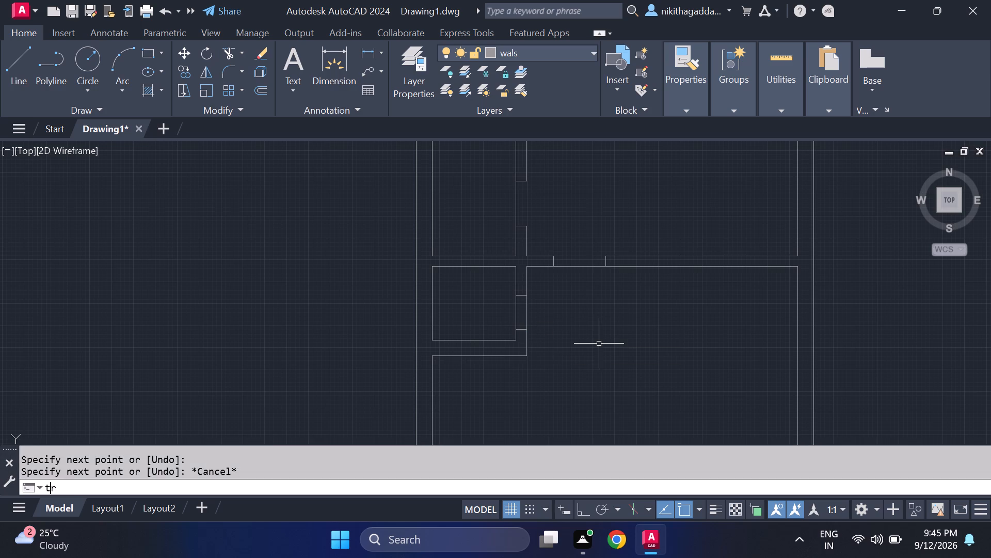
pyautogui.press('Return')
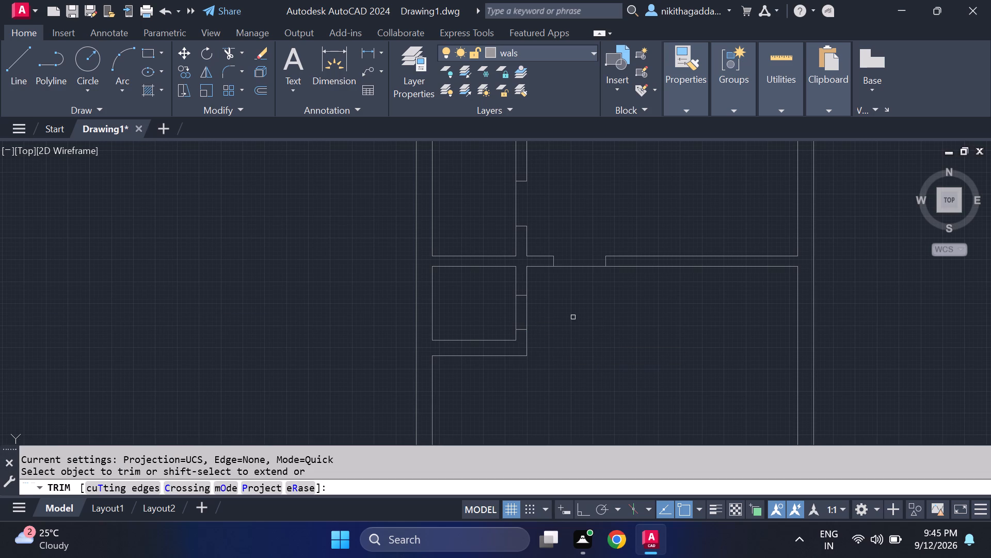
pyautogui.click(525, 310)
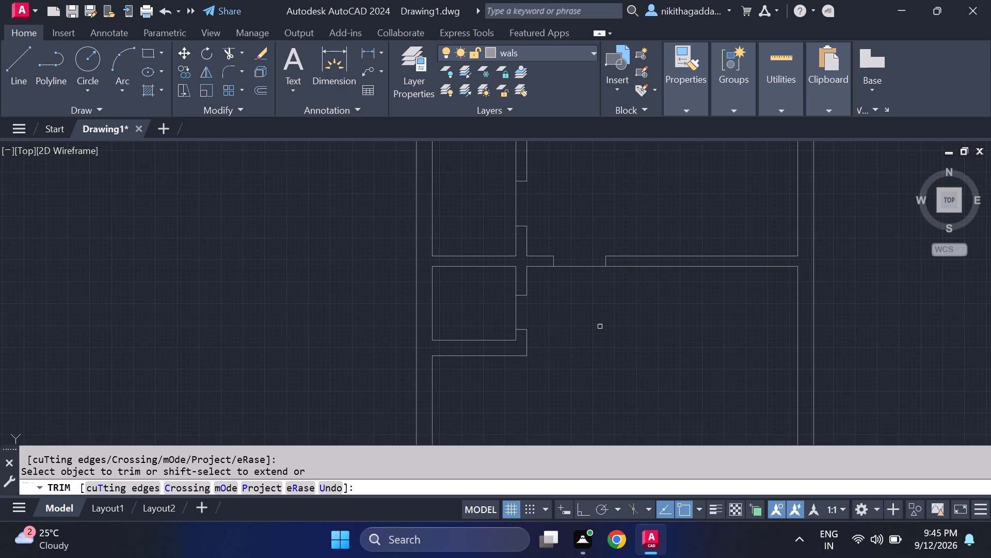
pyautogui.scroll(-1, 600, 327)
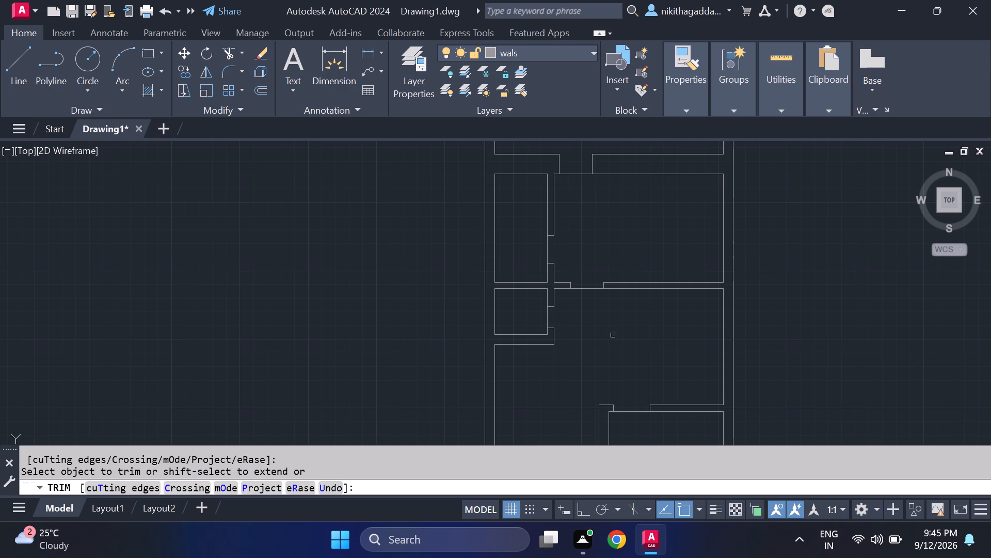
pyautogui.scroll(-1, 613, 337)
pyautogui.moveTo(613, 339); pyautogui.dragTo(573, 368, button='middle')
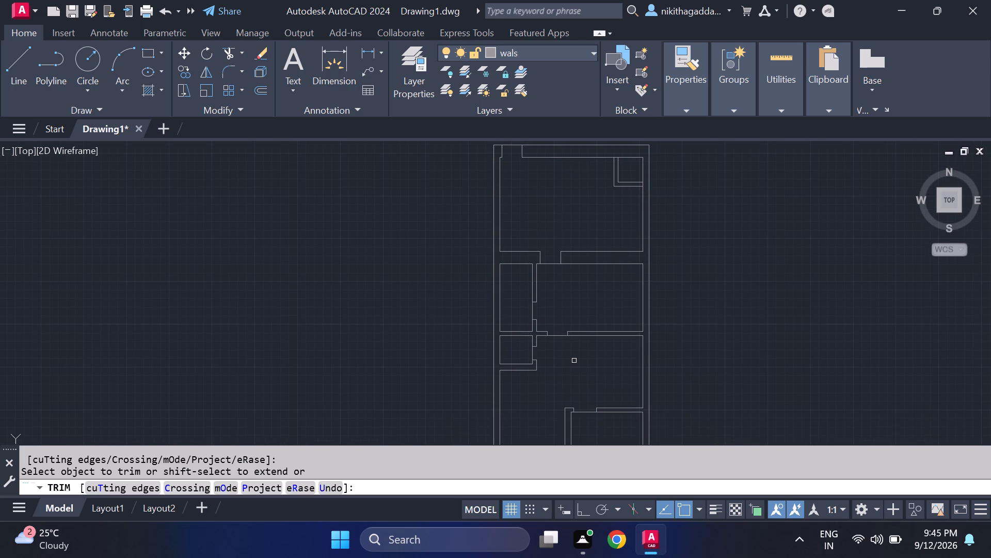
pyautogui.scroll(1, 570, 383)
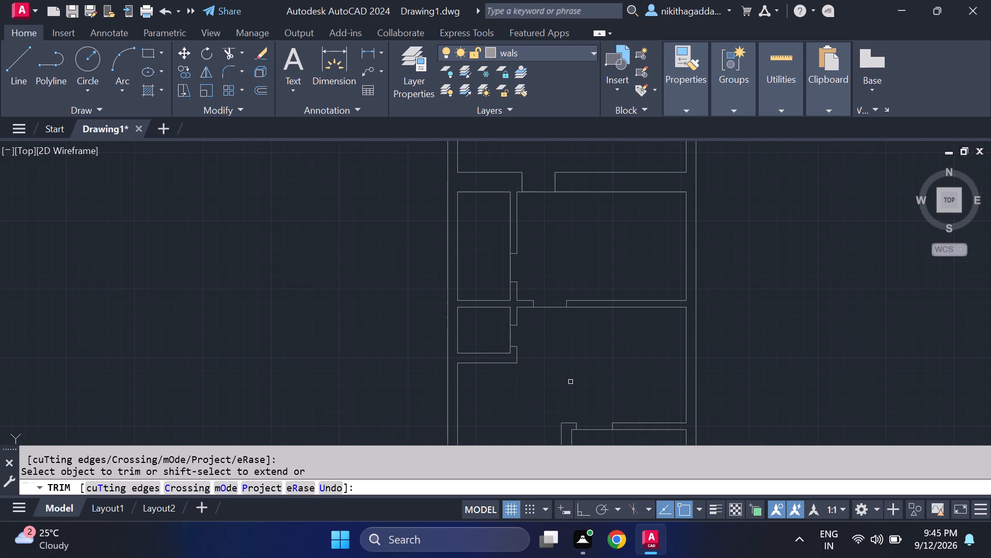
pyautogui.moveTo(581, 377); pyautogui.dragTo(585, 413, button='middle')
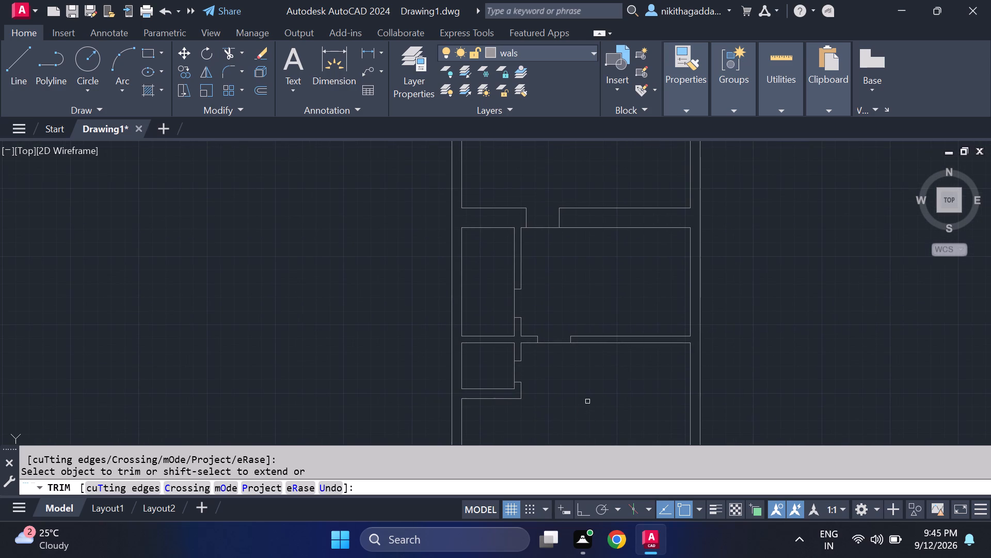
pyautogui.press('Escape')
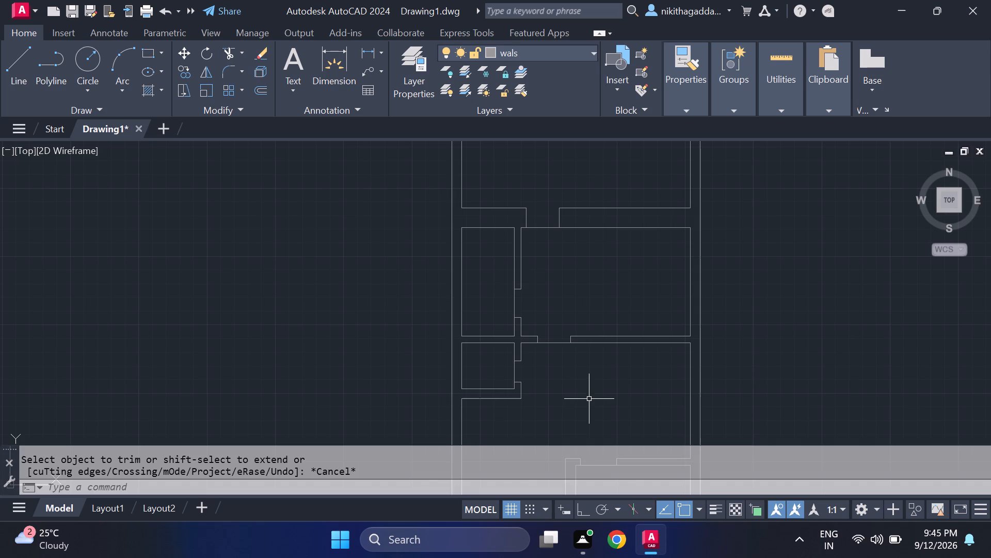
# Make the text layer current.
pyautogui.scroll(-2, 667, 378)
pyautogui.scroll(1, 602, 289)
pyautogui.moveTo(602, 288); pyautogui.dragTo(600, 288, button='middle')
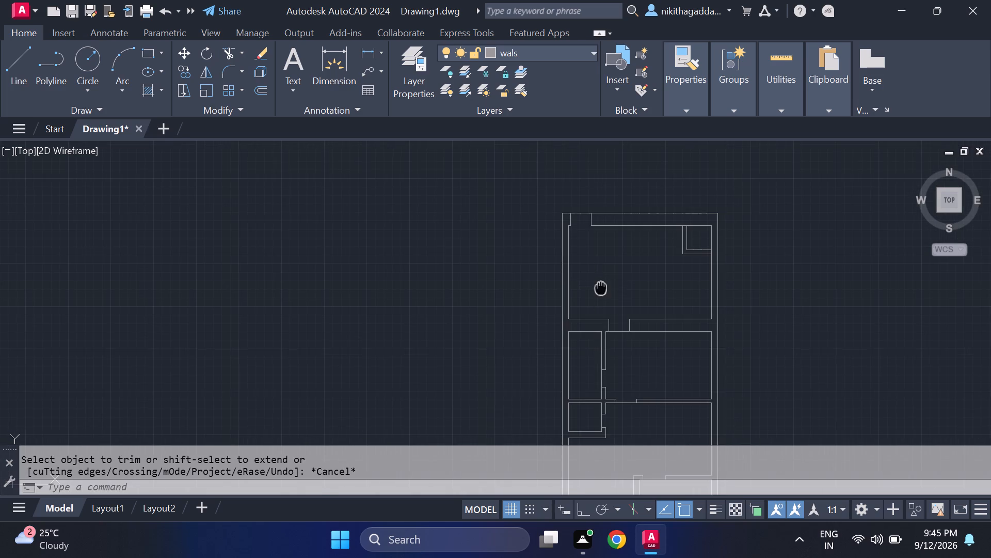
pyautogui.moveTo(600, 288); pyautogui.dragTo(522, 301, button='middle')
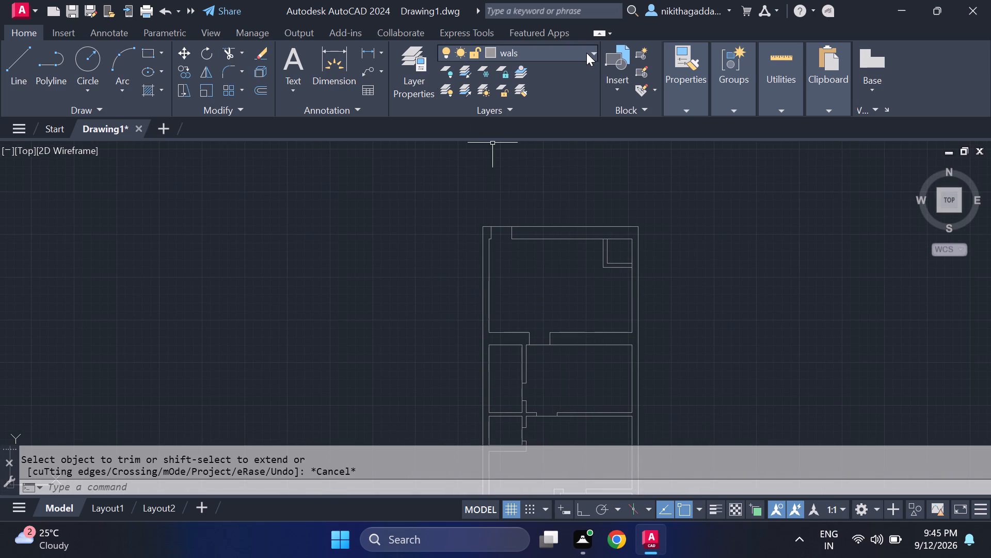
pyautogui.click(586, 53)
pyautogui.click(542, 93)
# Set the text layer's colour to index colour 250 (black).
pyautogui.scroll(2, 555, 292)
pyautogui.scroll(-1, 555, 292)
pyautogui.click(486, 49)
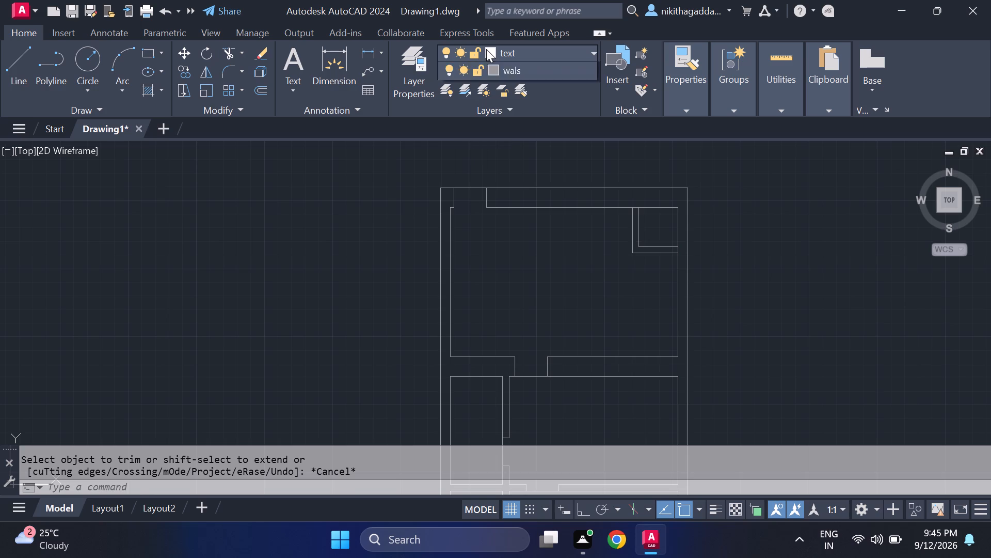
pyautogui.click(498, 89)
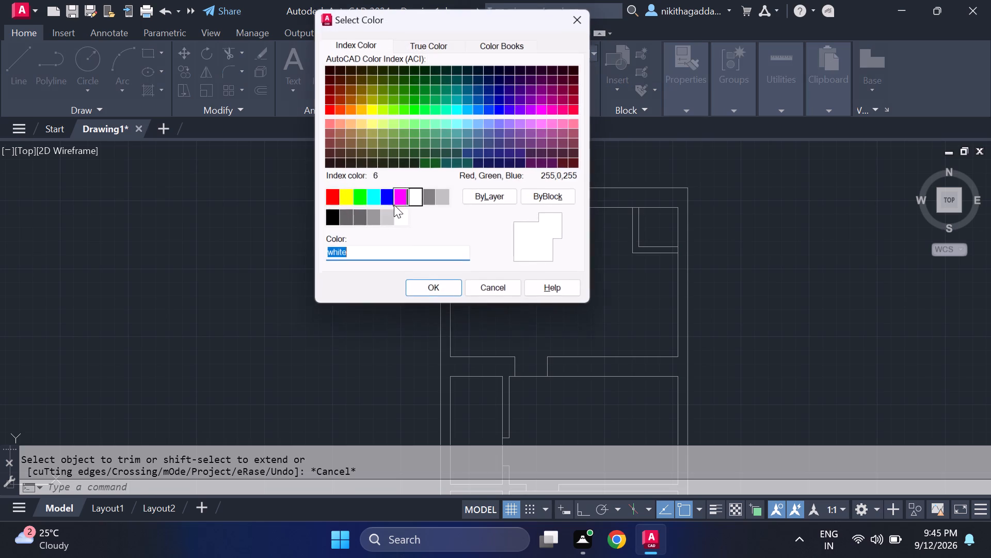
pyautogui.click(334, 218)
pyautogui.click(440, 289)
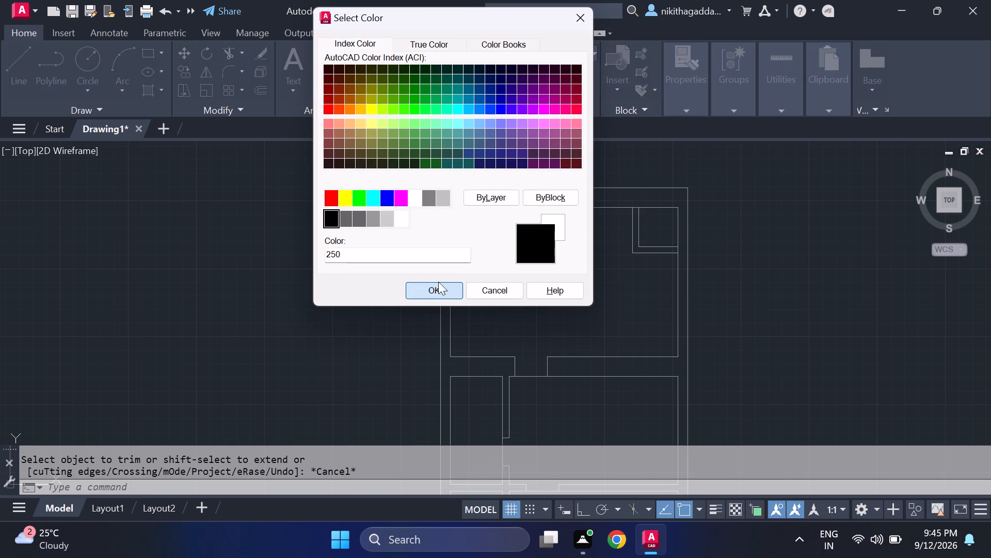
# Place the single-line text D in the north wall's opening, with height 4 and rotation 0.
pyautogui.scroll(-1, 552, 250)
pyautogui.moveTo(550, 249); pyautogui.dragTo(497, 261, button='middle')
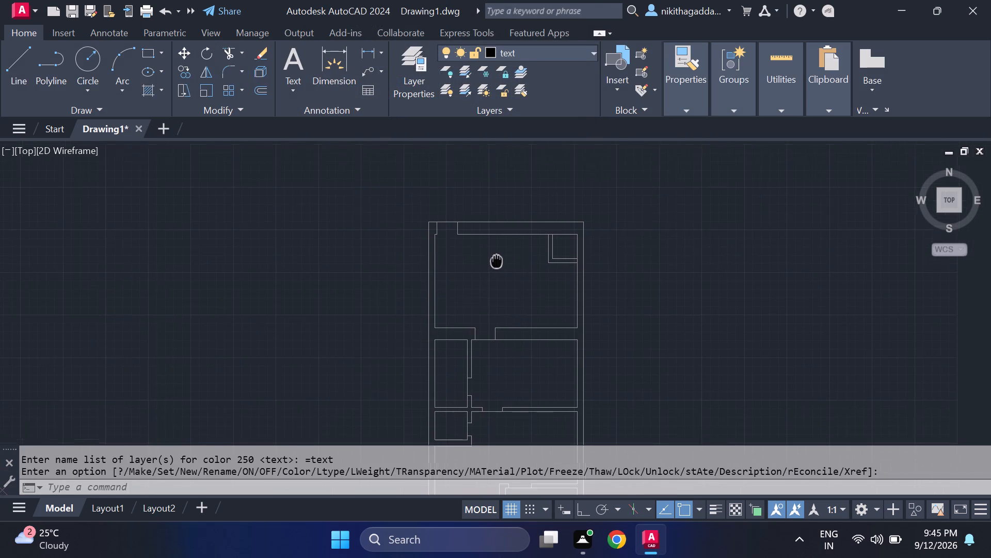
pyautogui.moveTo(497, 261); pyautogui.dragTo(495, 259, button='middle')
pyautogui.moveTo(495, 291); pyautogui.dragTo(489, 320, button='middle')
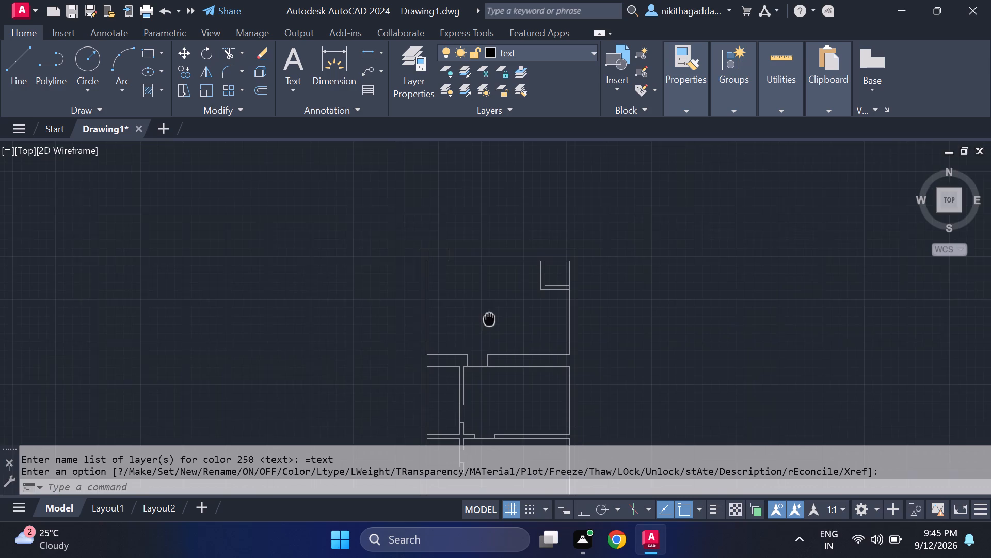
pyautogui.moveTo(489, 320); pyautogui.dragTo(486, 320, button='middle')
pyautogui.scroll(2, 453, 247)
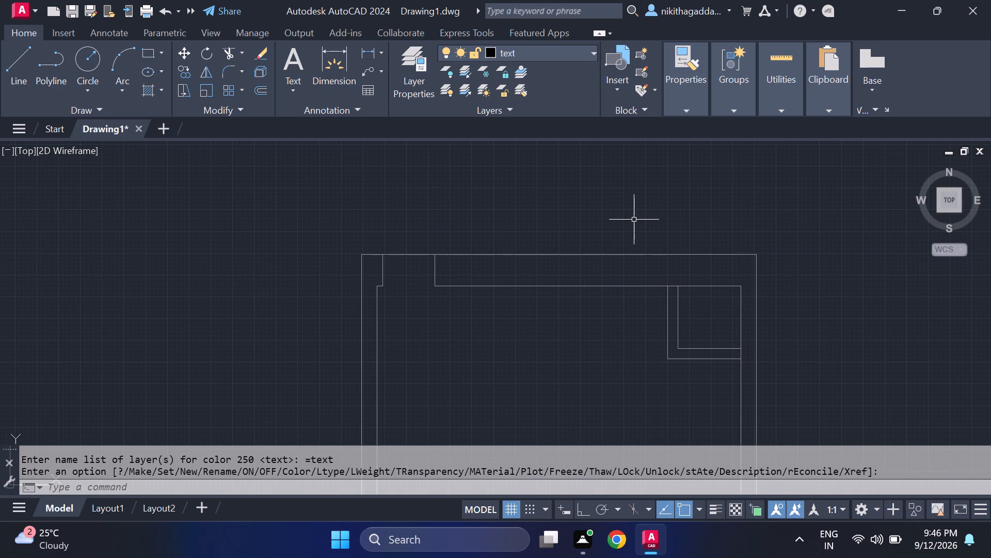
pyautogui.write('dt')
pyautogui.press('Return')
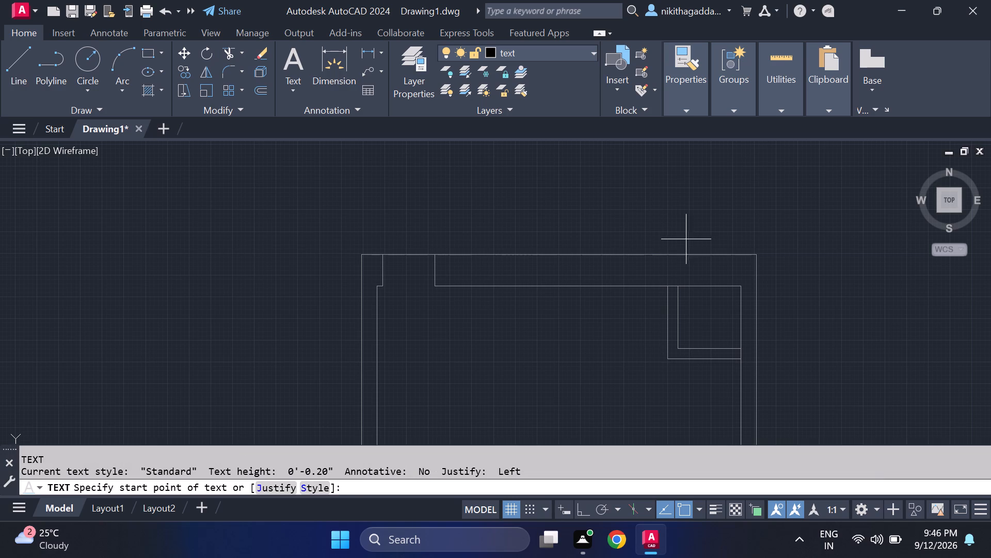
pyautogui.scroll(2, 422, 278)
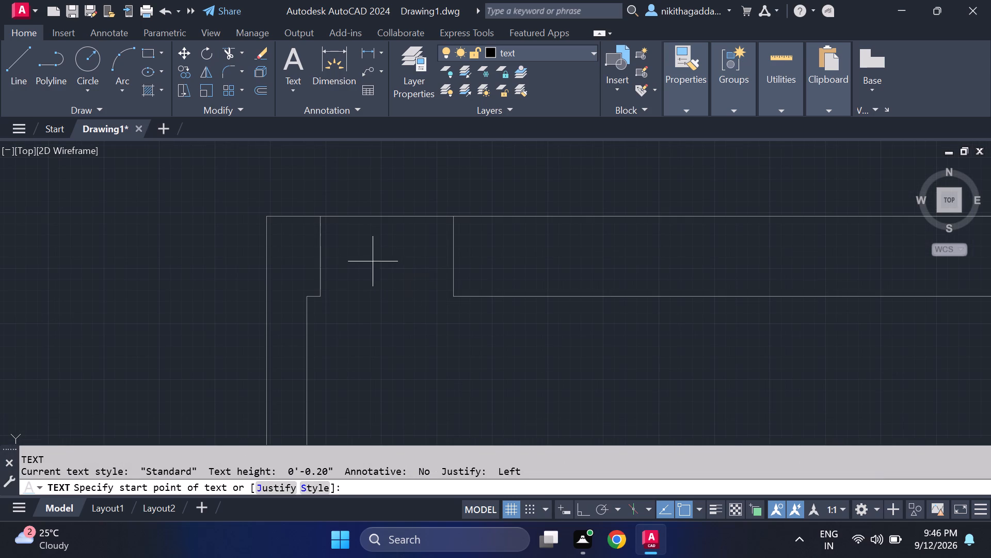
pyautogui.click(368, 255)
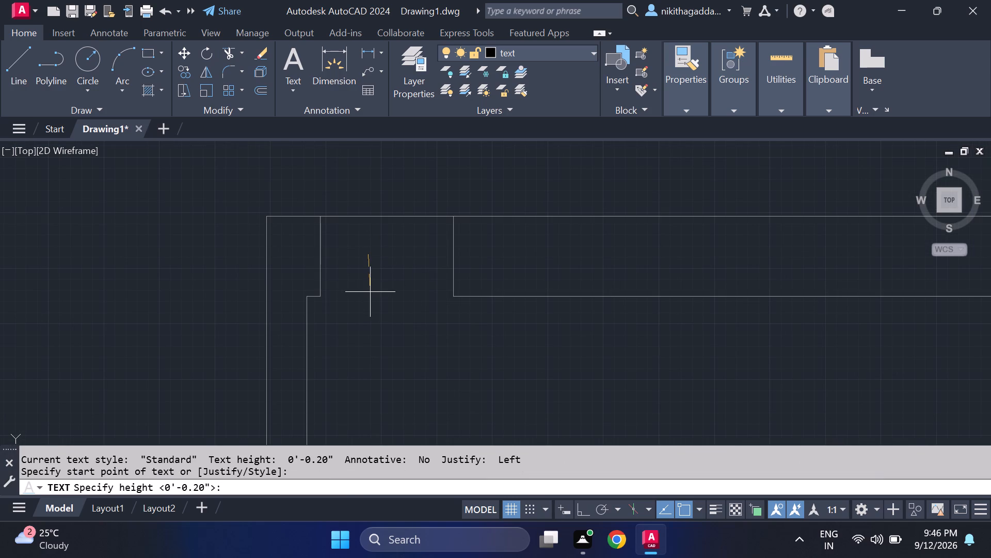
pyautogui.press('4')
pyautogui.press('Return')
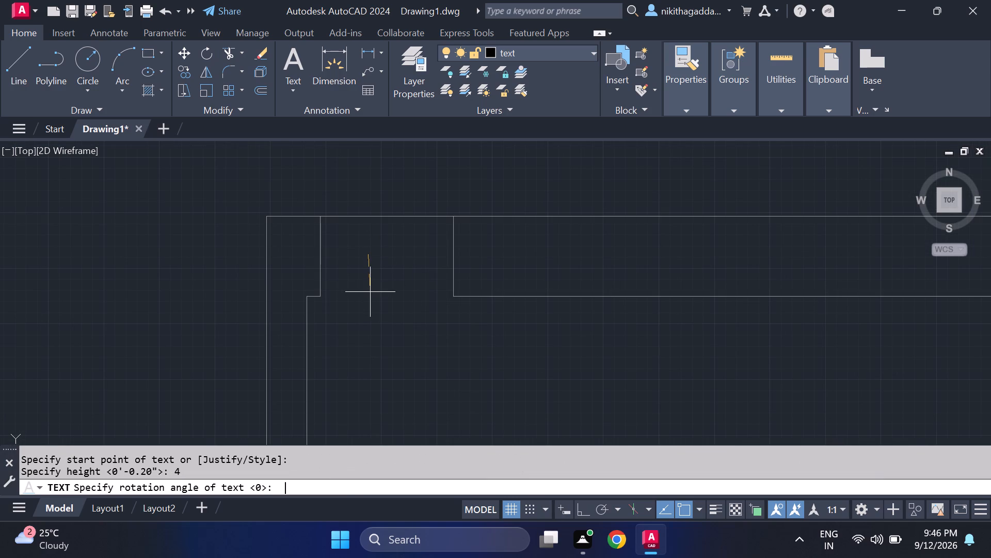
pyautogui.press('0')
pyautogui.press('Return')
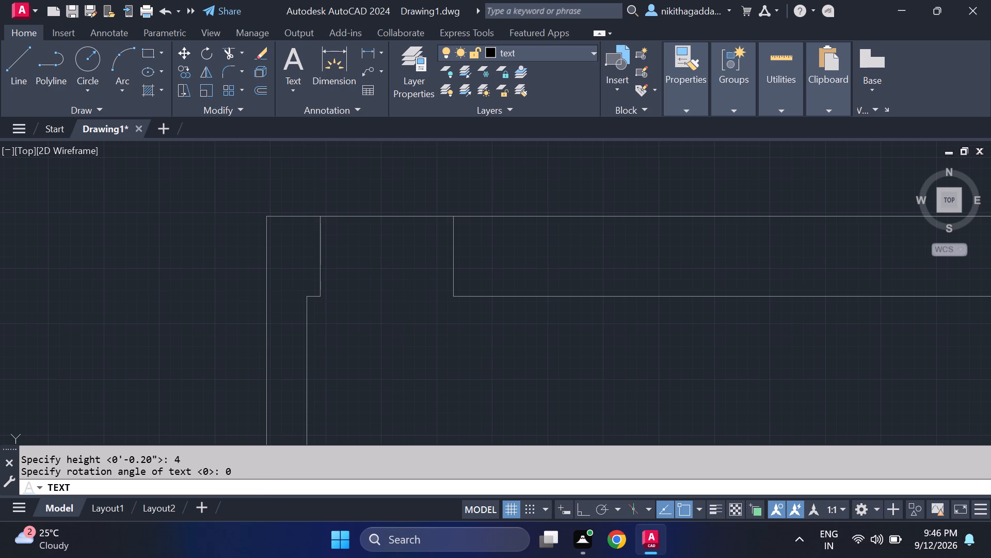
pyautogui.press('d')
pyautogui.press('BackSpace')
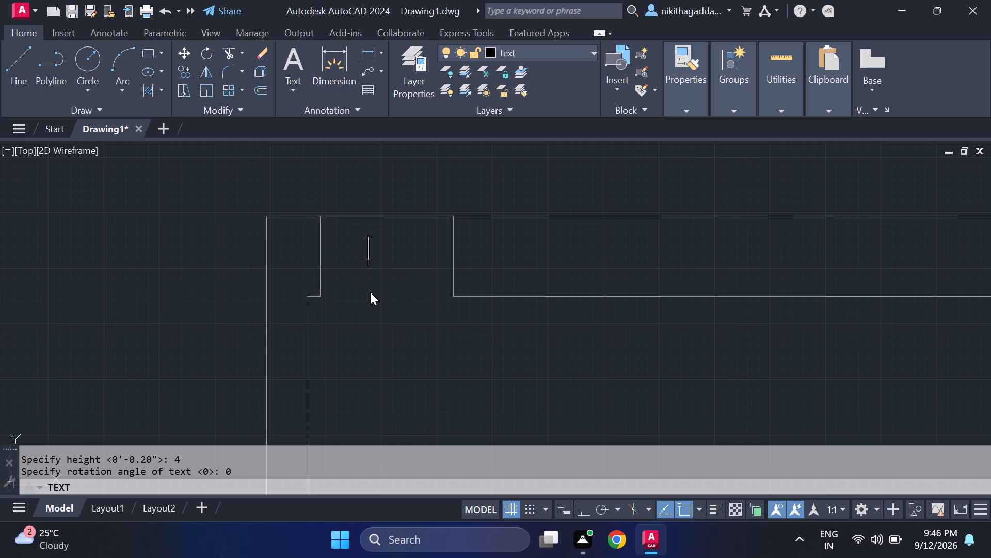
pyautogui.press('d')
pyautogui.press('Return')
pyautogui.press('Return')
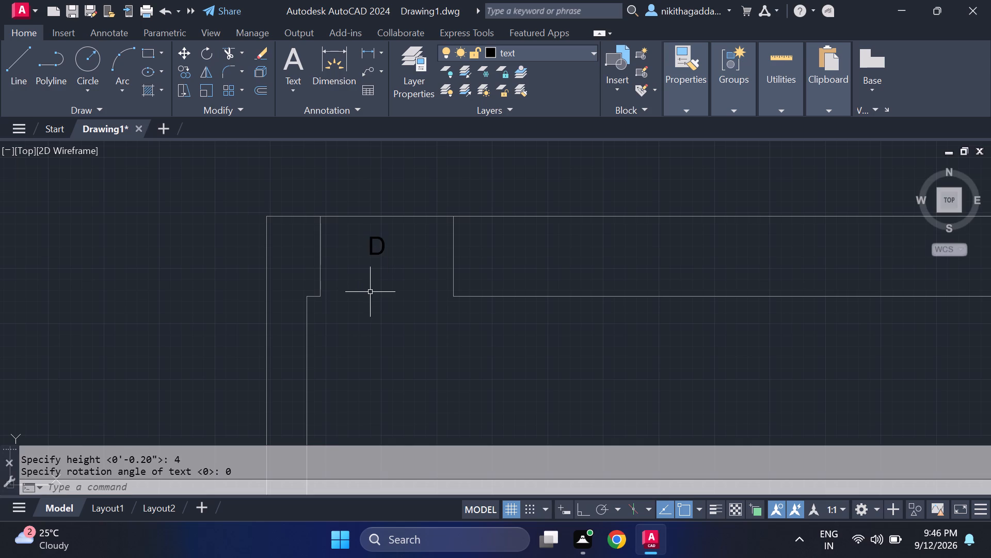
# Scale the D label up slightly by eye about its insertion point.
pyautogui.scroll(-4, 370, 292)
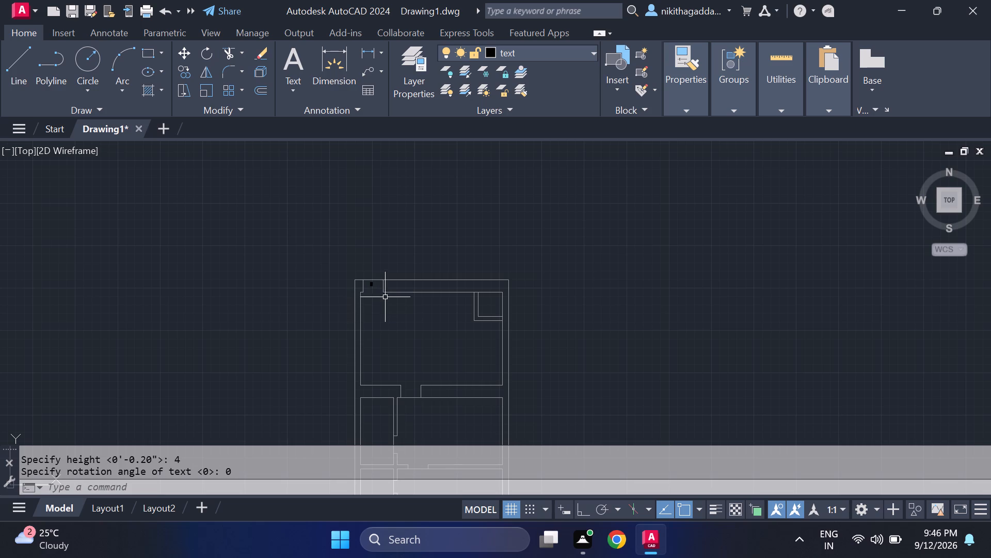
pyautogui.scroll(3, 386, 271)
pyautogui.scroll(2, 307, 318)
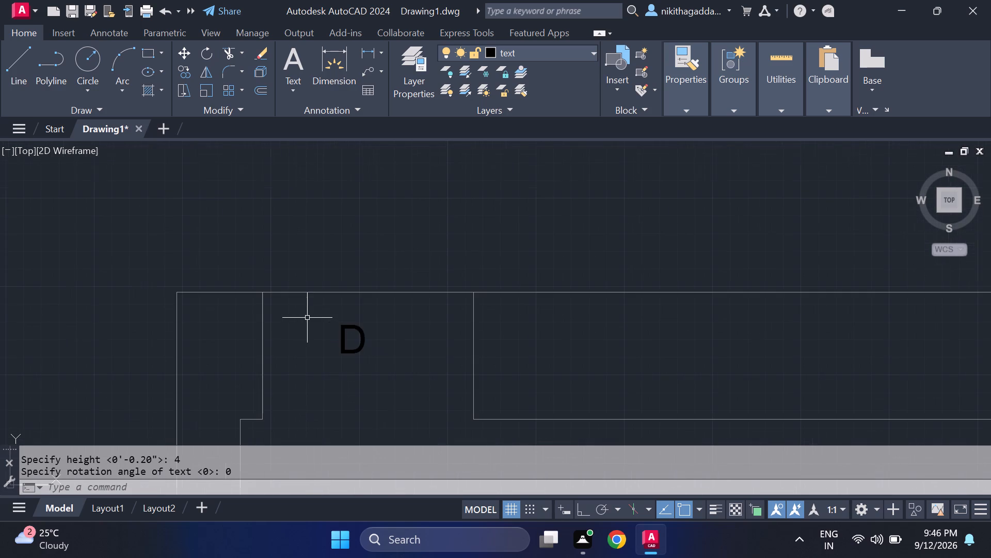
pyautogui.click(399, 318)
pyautogui.moveTo(310, 351); pyautogui.dragTo(310, 356)
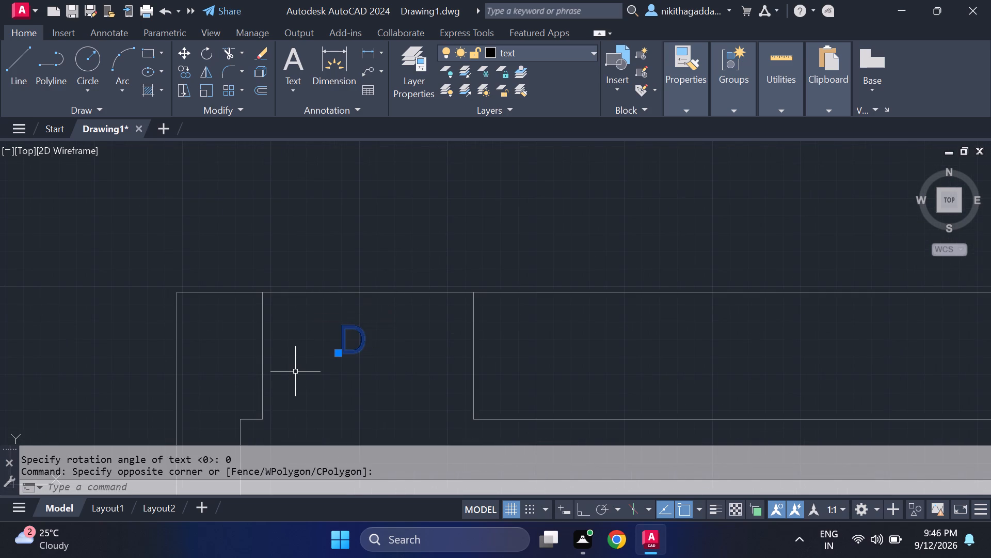
pyautogui.write('SCALE')
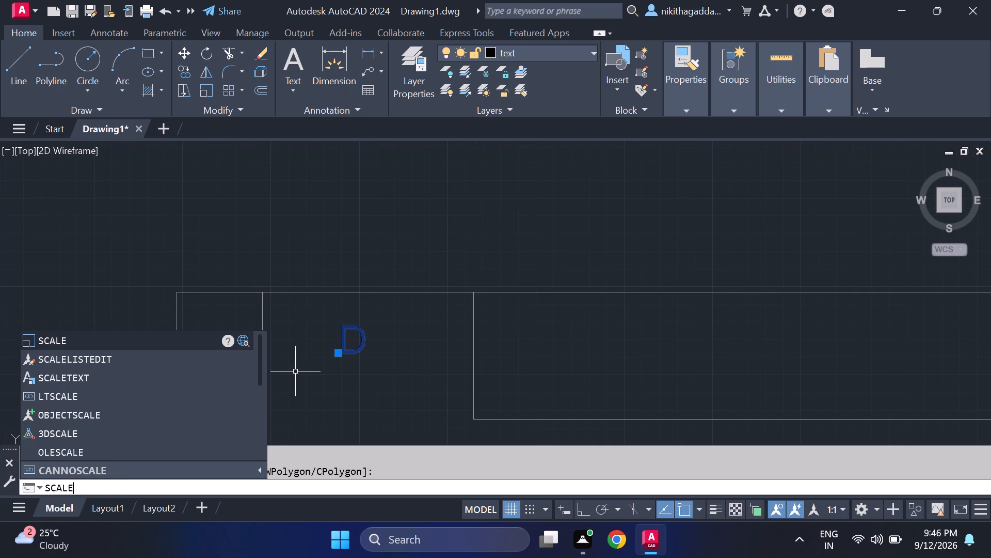
pyautogui.press('Return')
pyautogui.click(339, 352)
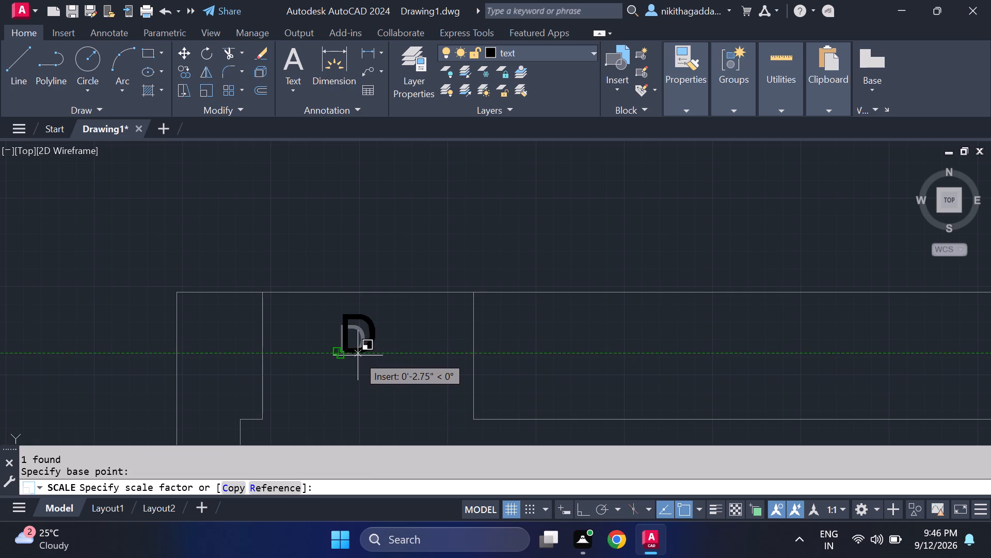
pyautogui.click(358, 355)
# Copy the D label from a base point near its lower-left corner into the opening in the wall south of the north room.
pyautogui.scroll(-3, 369, 384)
pyautogui.moveTo(364, 392); pyautogui.dragTo(373, 311, button='middle')
pyautogui.scroll(2, 373, 311)
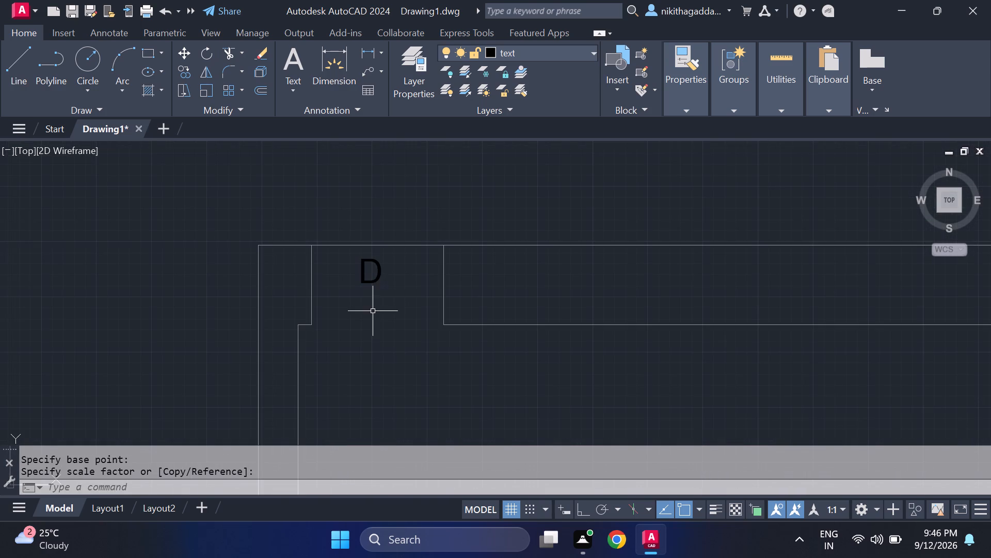
pyautogui.click(400, 269)
pyautogui.click(340, 304)
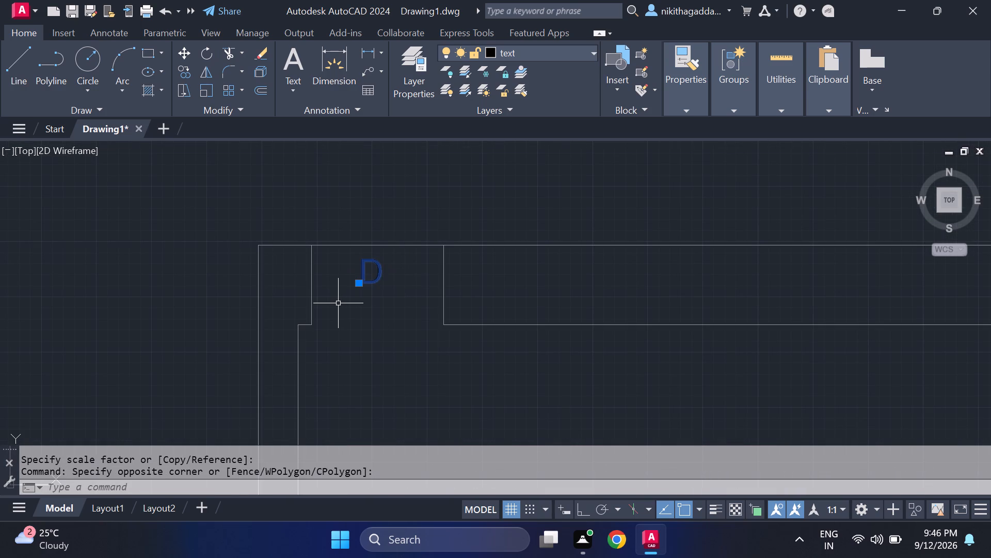
pyautogui.press('c')
pyautogui.press('o')
pyautogui.press('Return')
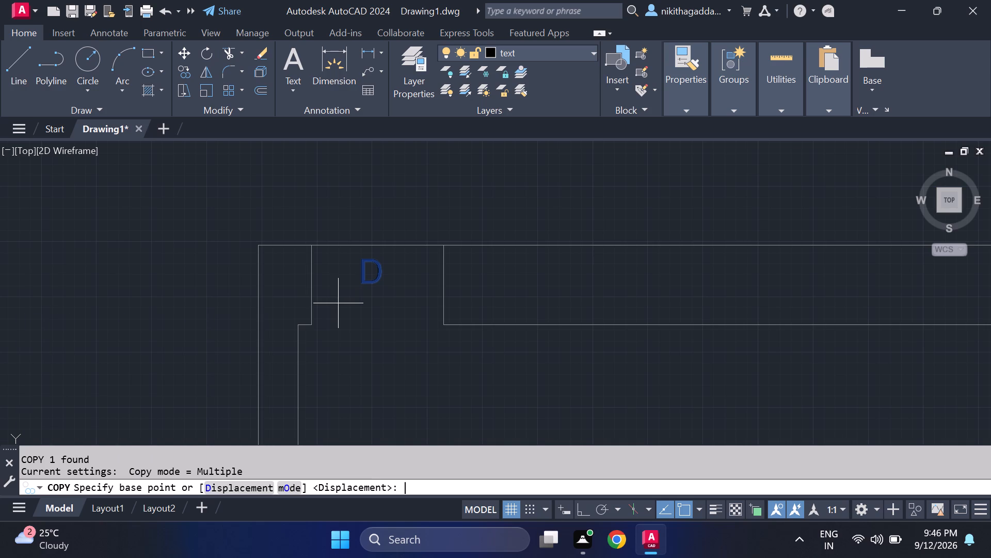
pyautogui.click(364, 289)
pyautogui.scroll(-2, 385, 366)
pyautogui.moveTo(382, 359); pyautogui.dragTo(356, 287, button='middle')
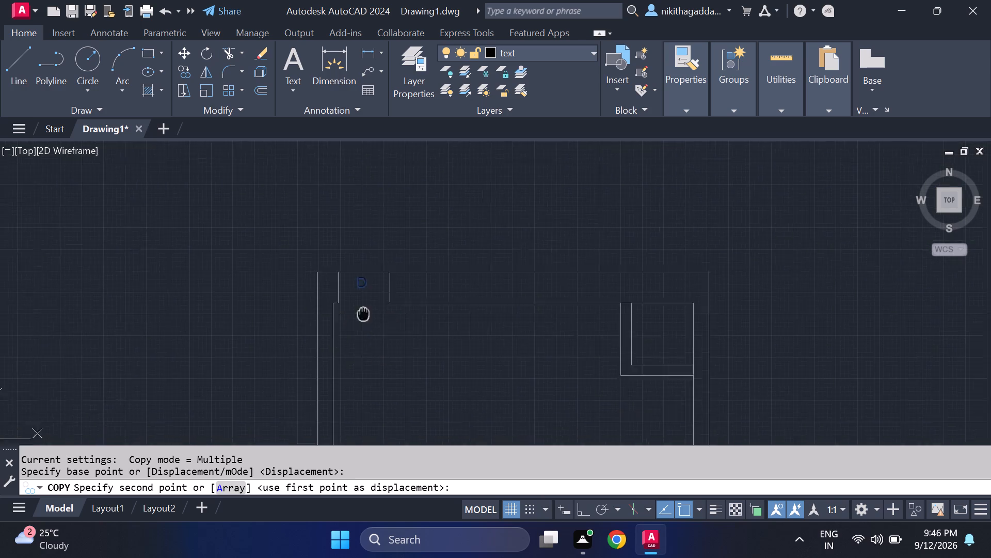
pyautogui.moveTo(356, 287); pyautogui.dragTo(308, 204, button='middle')
pyautogui.moveTo(395, 388); pyautogui.dragTo(375, 290, button='middle')
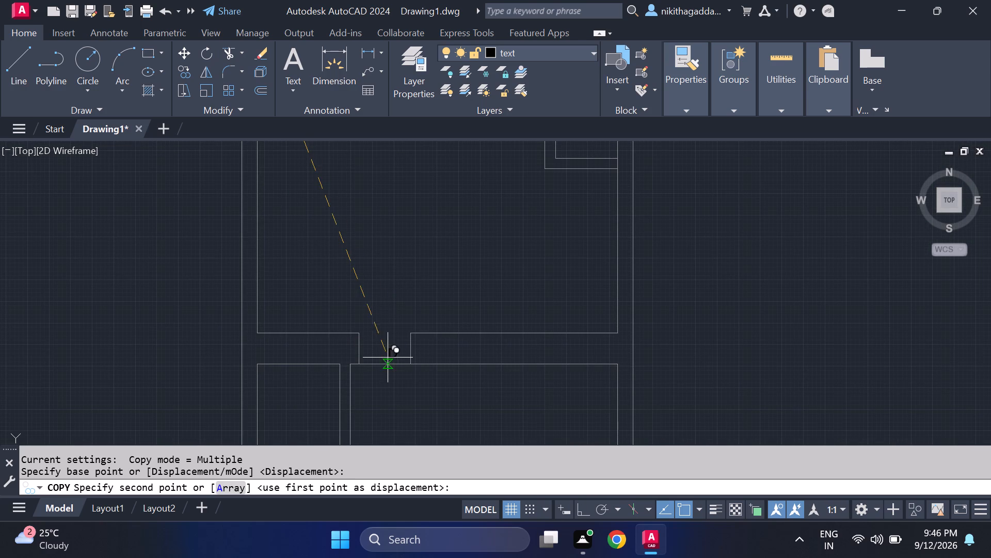
pyautogui.scroll(2, 390, 361)
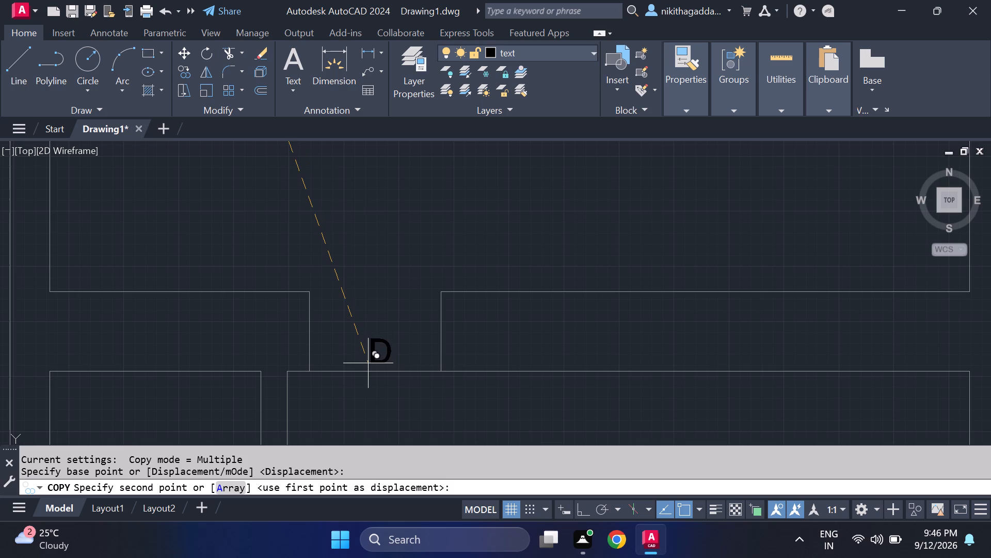
pyautogui.click(368, 363)
# Place another D copy in the opening of the next cross wall south, beside the partition junction.
pyautogui.moveTo(396, 287); pyautogui.dragTo(390, 343, button='middle')
pyautogui.scroll(-3, 399, 302)
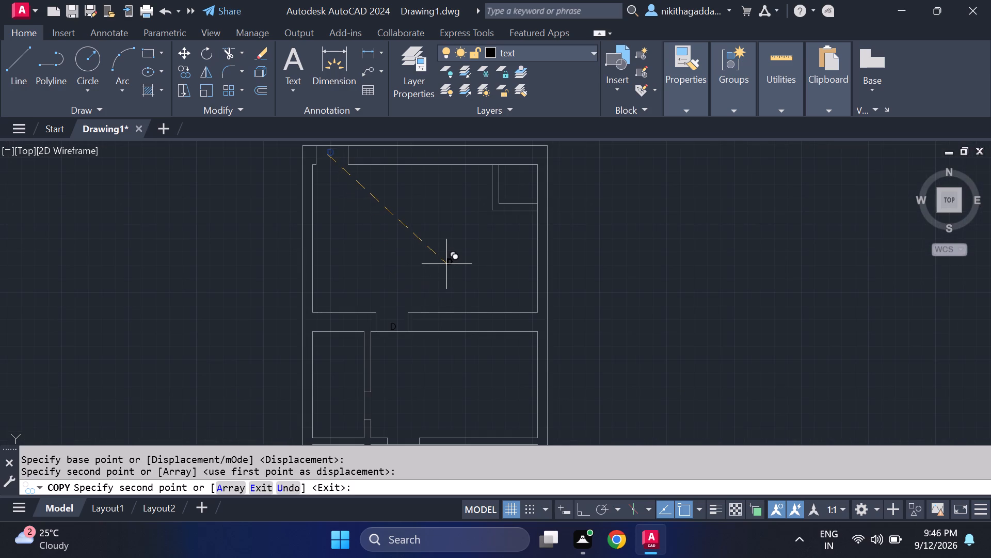
pyautogui.moveTo(446, 263); pyautogui.dragTo(446, 247, button='middle')
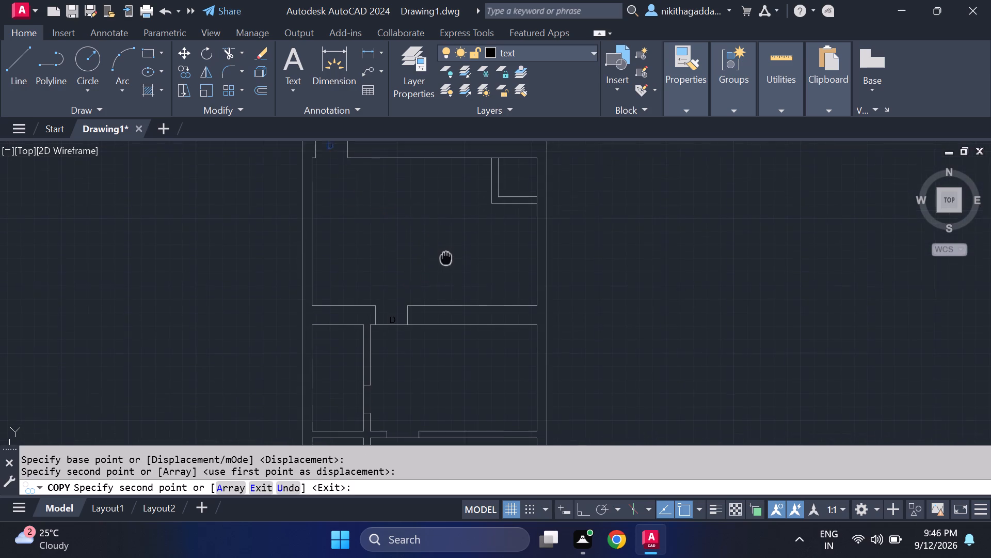
pyautogui.moveTo(446, 247); pyautogui.dragTo(453, 191, button='middle')
pyautogui.scroll(2, 409, 361)
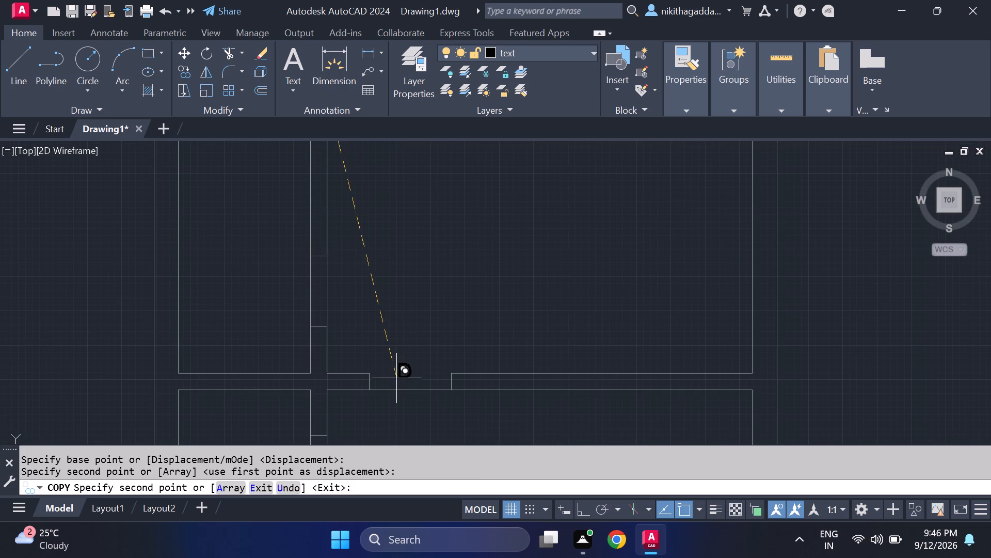
pyautogui.scroll(2, 404, 382)
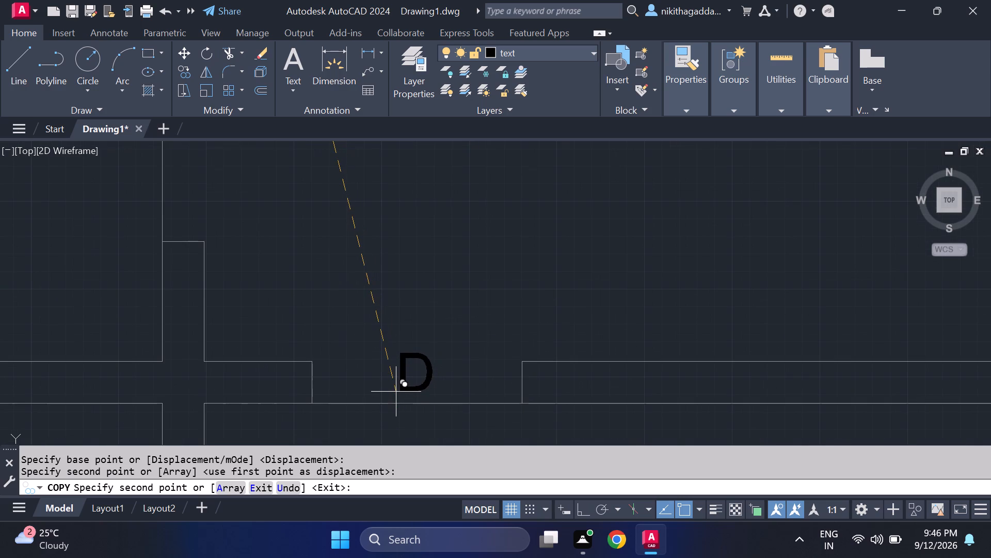
pyautogui.click(395, 394)
# Place another D copy in the opening of the southeast room's north wall.
pyautogui.scroll(-2, 490, 323)
pyautogui.moveTo(487, 311); pyautogui.dragTo(487, 306, button='middle')
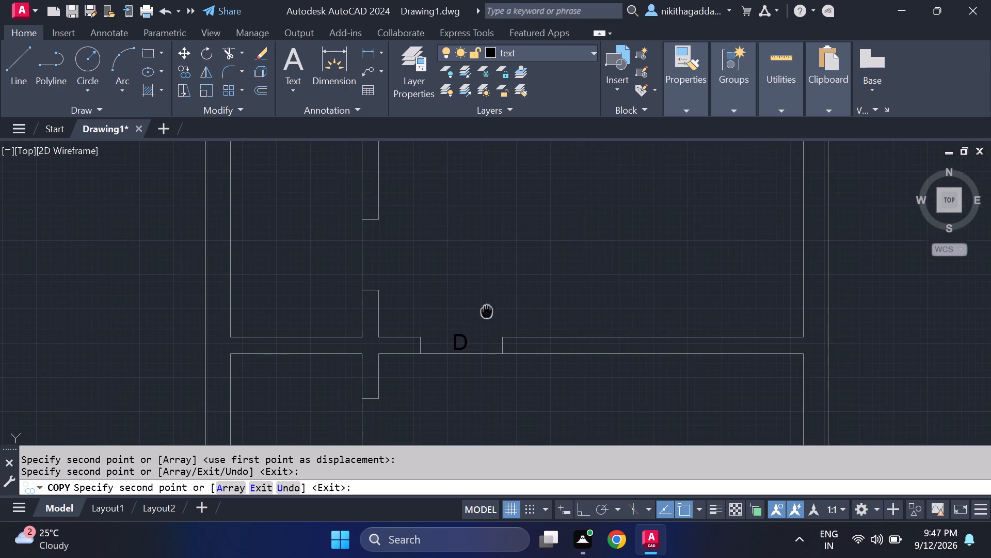
pyautogui.moveTo(487, 306); pyautogui.dragTo(470, 200, button='middle')
pyautogui.scroll(-2, 491, 335)
pyautogui.moveTo(498, 379); pyautogui.dragTo(484, 278, button='middle')
pyautogui.scroll(2, 501, 324)
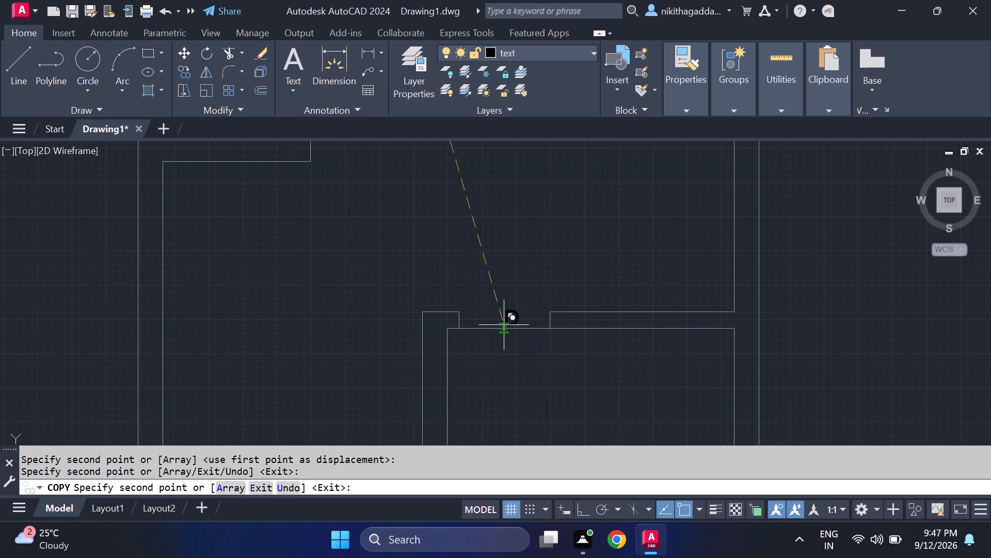
pyautogui.scroll(3, 498, 319)
pyautogui.click(496, 345)
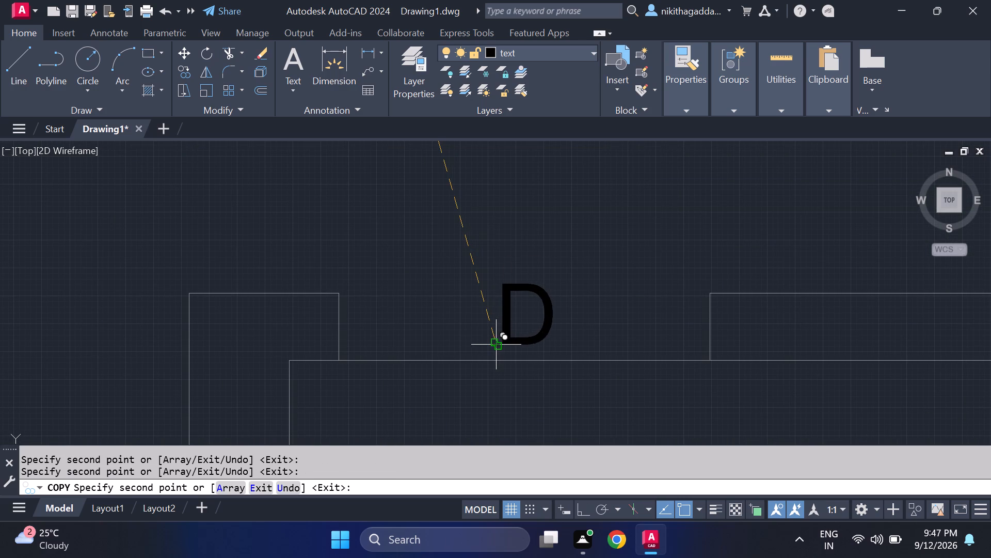
# Place another D copy in the opening of the vertical partition between the narrow west room and the large middle room.
pyautogui.scroll(-3, 521, 302)
pyautogui.moveTo(534, 272); pyautogui.dragTo(544, 343, button='middle')
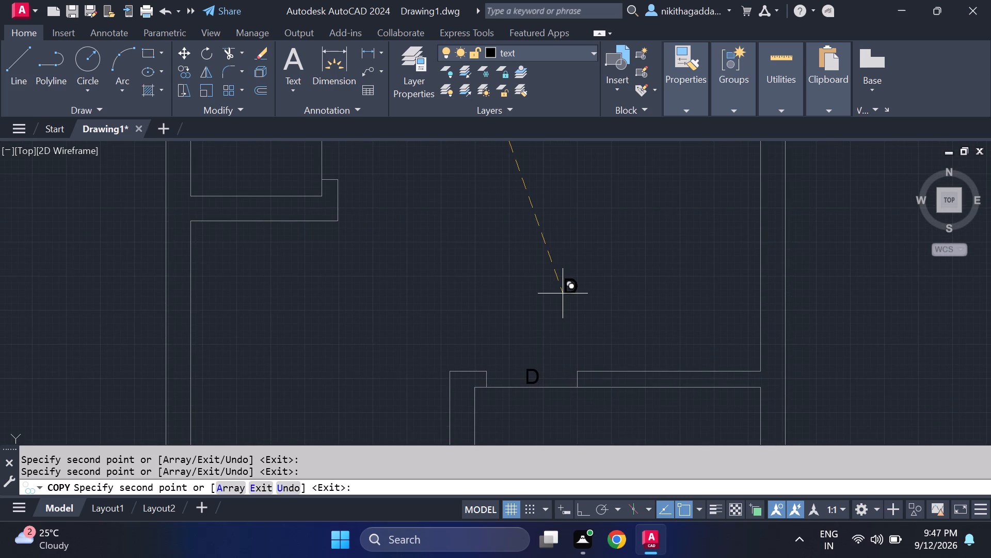
pyautogui.scroll(-1, 564, 289)
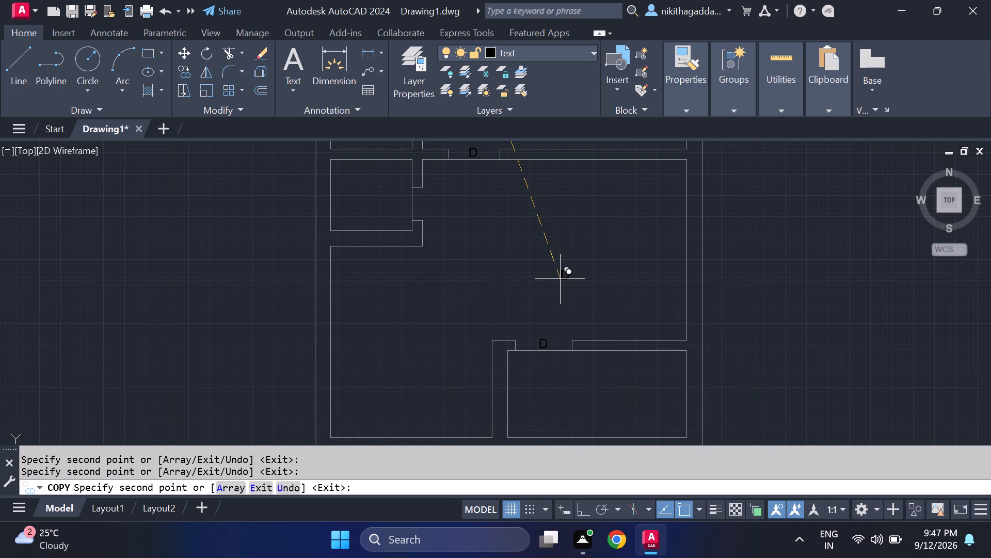
pyautogui.moveTo(558, 280); pyautogui.dragTo(568, 313, button='middle')
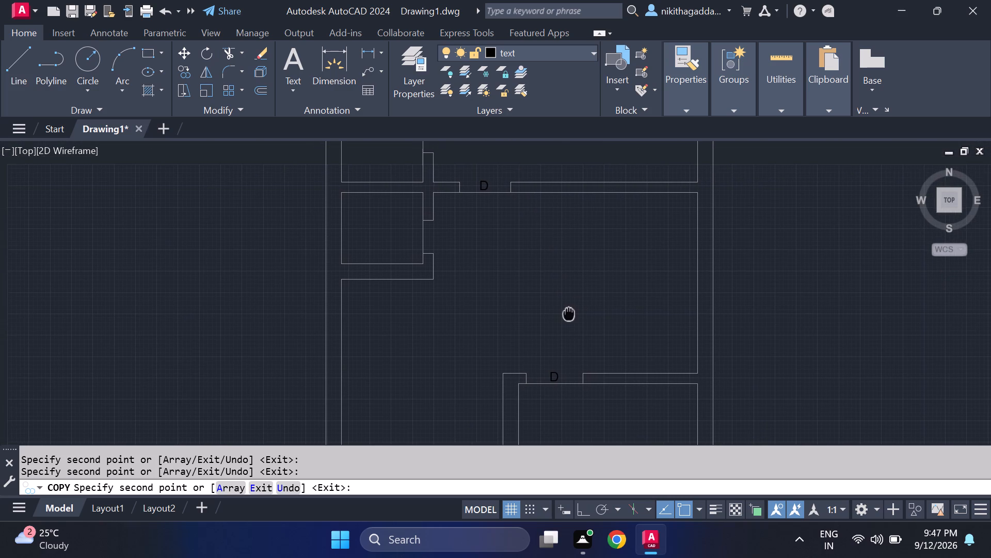
pyautogui.moveTo(568, 313); pyautogui.dragTo(568, 314, button='middle')
pyautogui.moveTo(495, 252); pyautogui.dragTo(513, 319, button='middle')
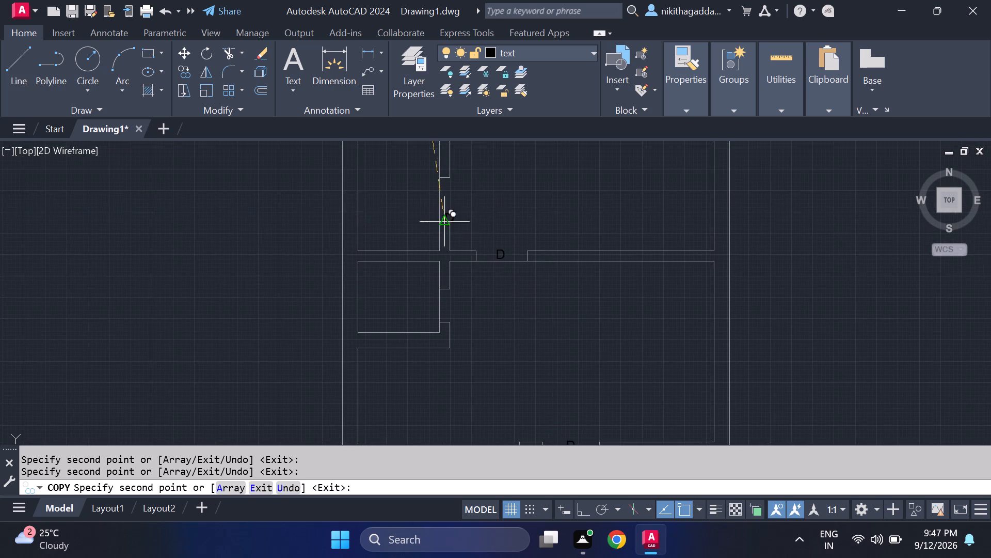
pyautogui.scroll(3, 445, 221)
pyautogui.moveTo(442, 200); pyautogui.dragTo(463, 292, button='middle')
pyautogui.moveTo(452, 254); pyautogui.dragTo(452, 259, button='middle')
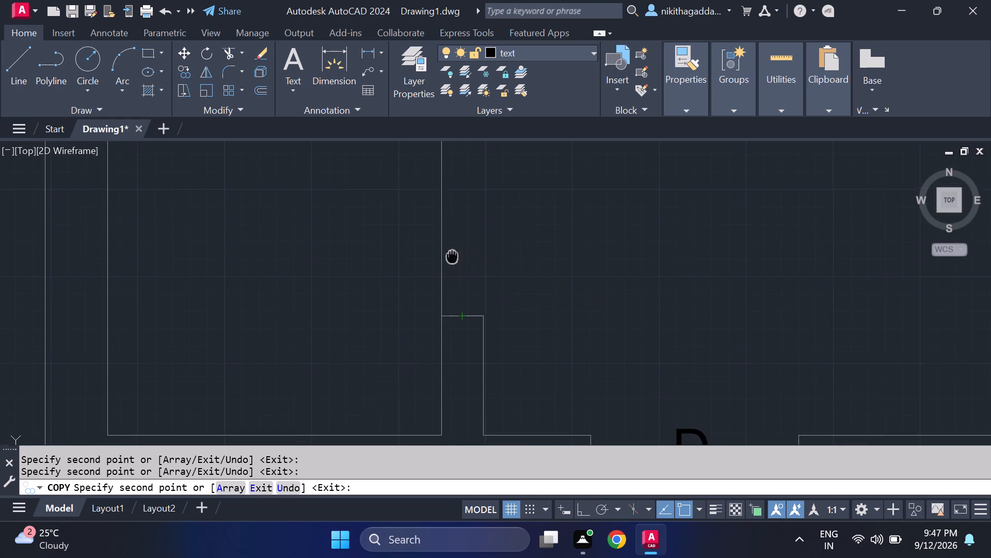
pyautogui.moveTo(452, 259); pyautogui.dragTo(450, 316, button='middle')
pyautogui.click(451, 302)
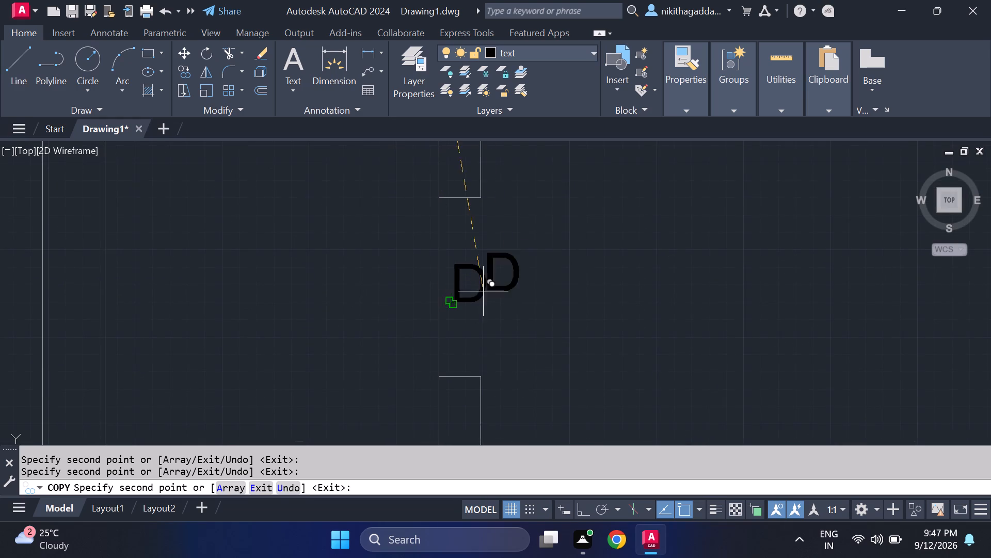
# Place a last D copy just above the north room's south wall, east of its door opening, and end the copying.
pyautogui.scroll(-3, 568, 274)
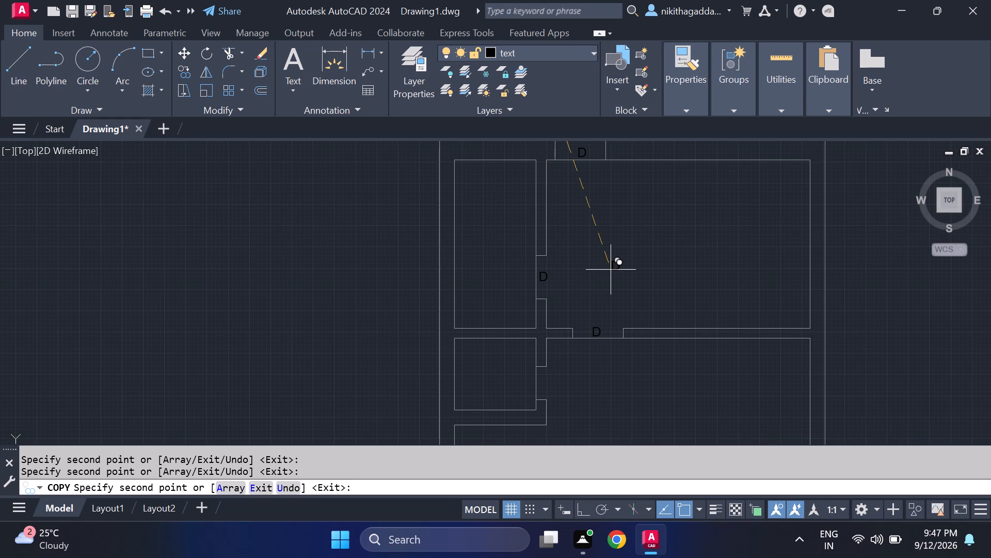
pyautogui.moveTo(611, 269); pyautogui.dragTo(610, 270, button='middle')
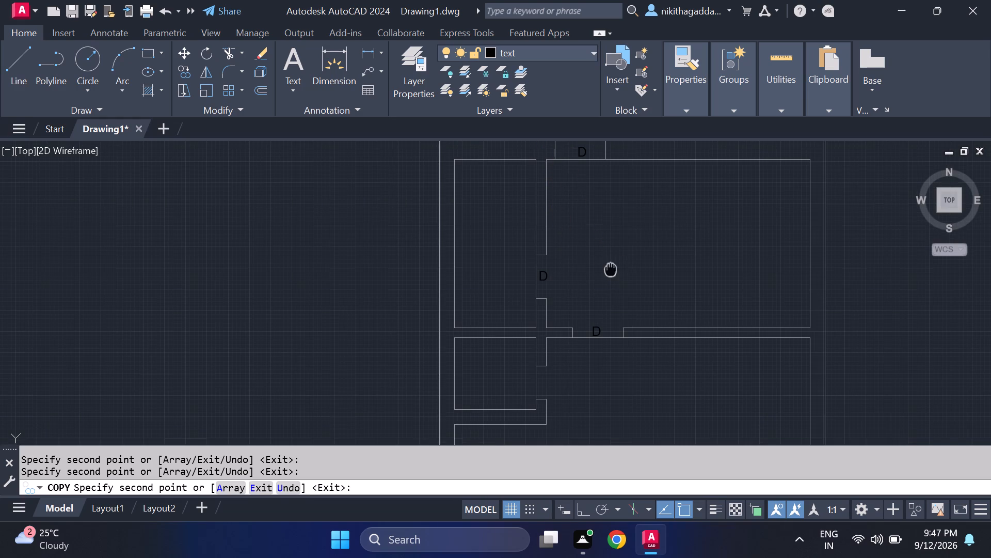
pyautogui.moveTo(610, 270); pyautogui.dragTo(579, 363, button='middle')
pyautogui.moveTo(606, 297); pyautogui.dragTo(504, 359, button='middle')
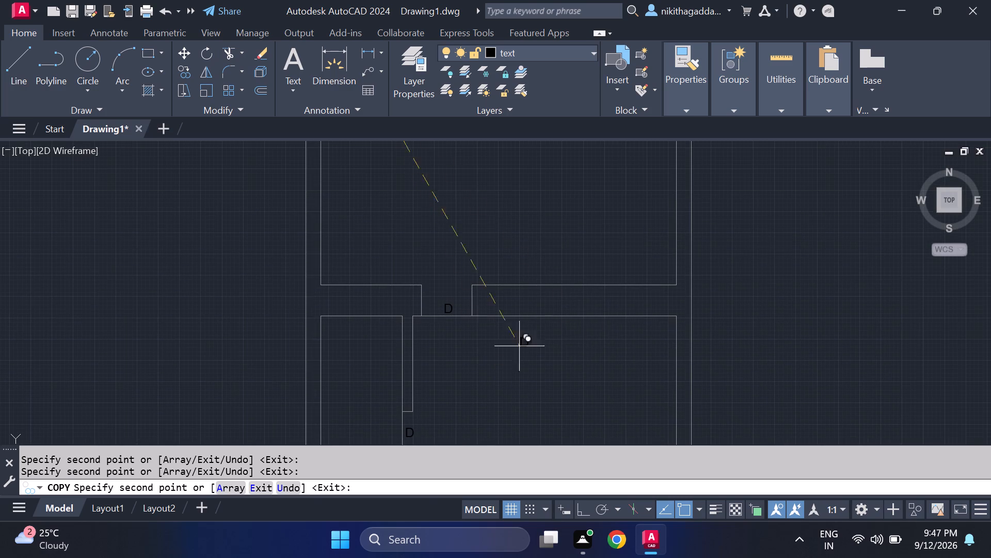
pyautogui.scroll(2, 565, 257)
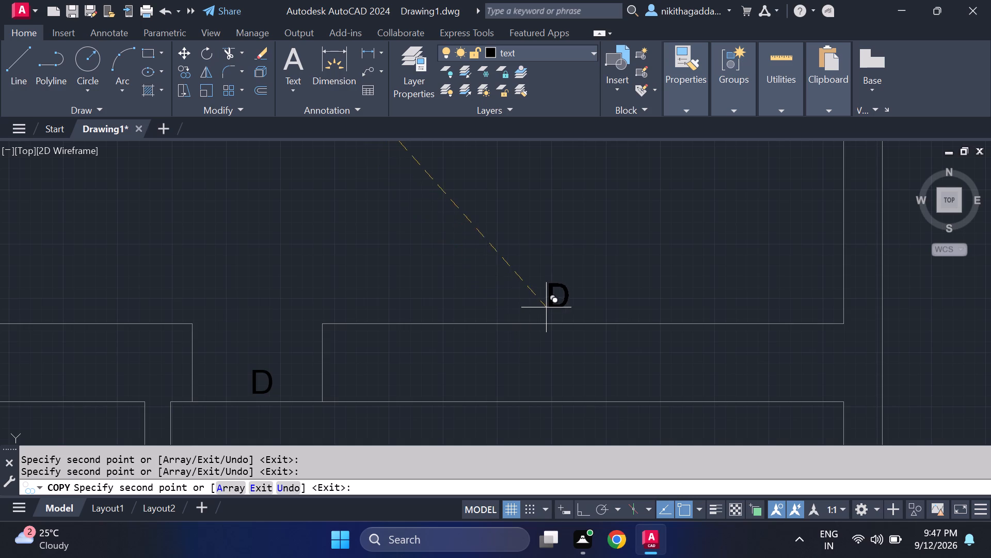
pyautogui.scroll(-4, 565, 306)
pyautogui.scroll(2, 564, 300)
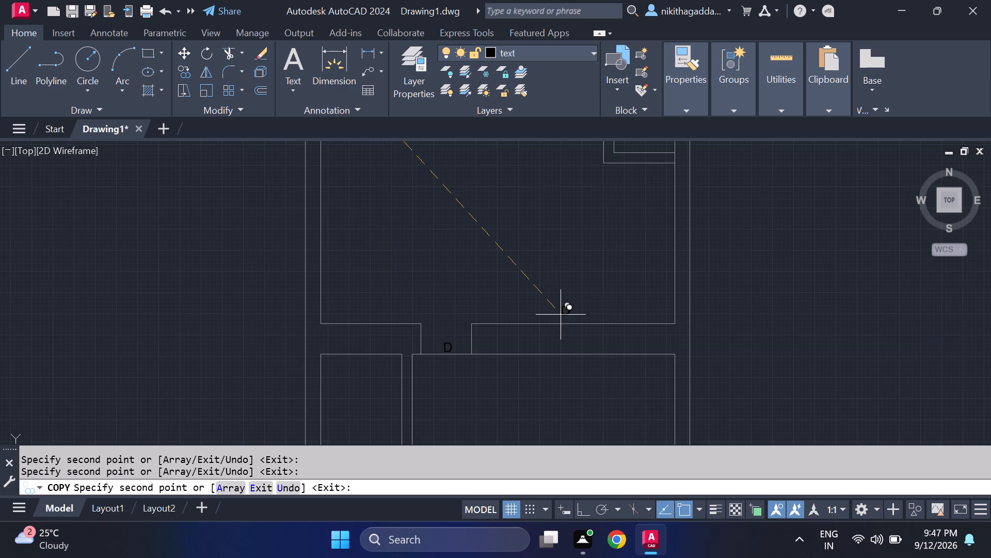
pyautogui.scroll(2, 561, 315)
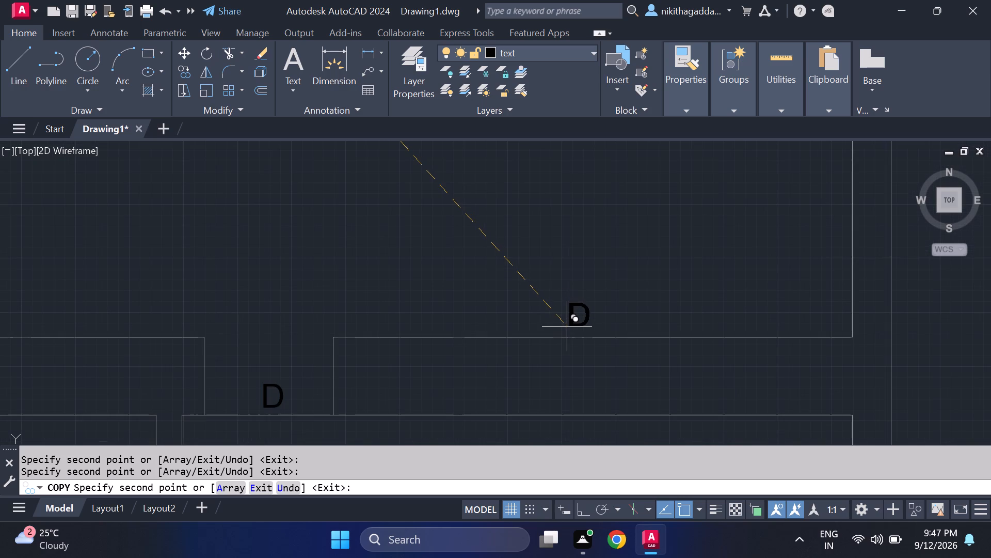
pyautogui.click(567, 329)
pyautogui.scroll(-2, 451, 275)
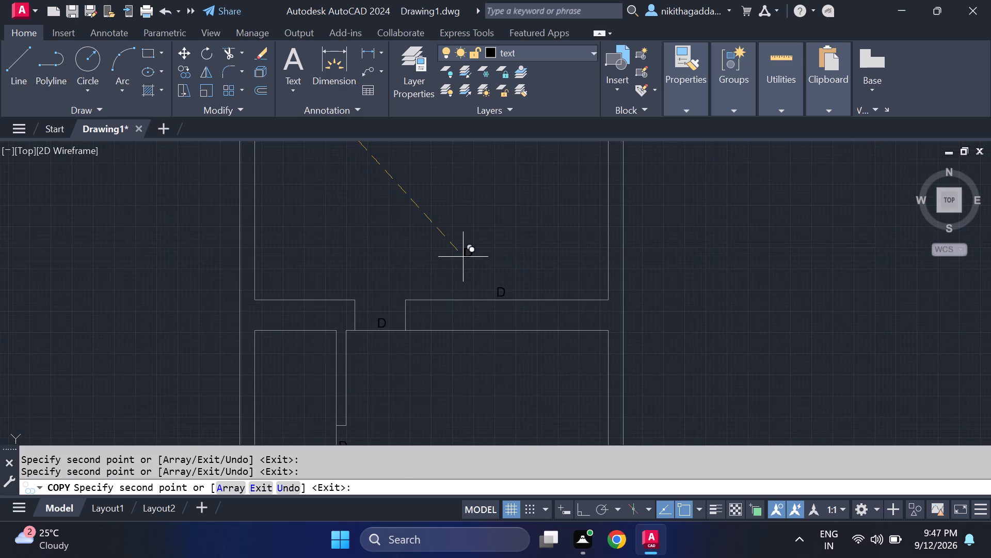
pyautogui.press('Escape')
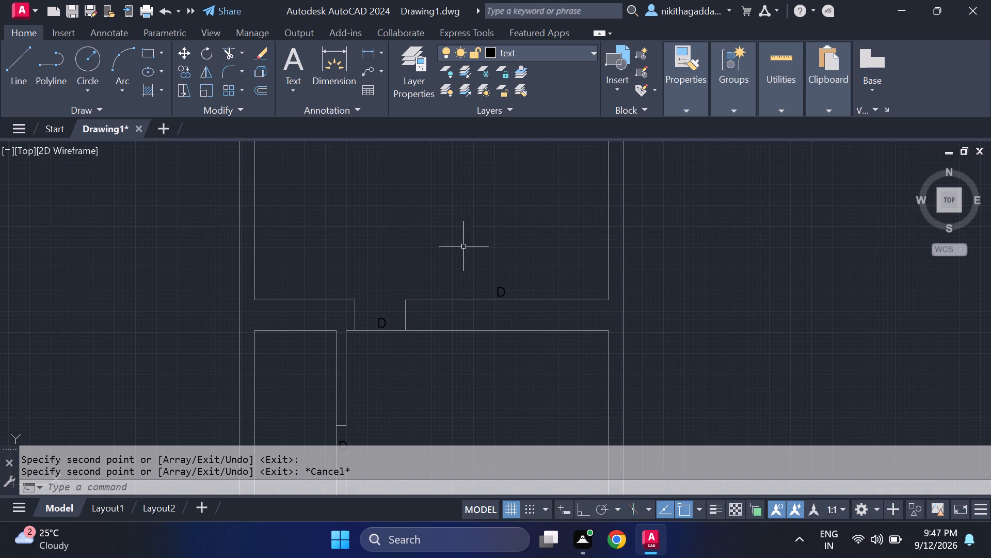
# Change the text of the D copy just above the north room's south wall to W.
pyautogui.scroll(3, 505, 302)
pyautogui.doubleClick(482, 274)
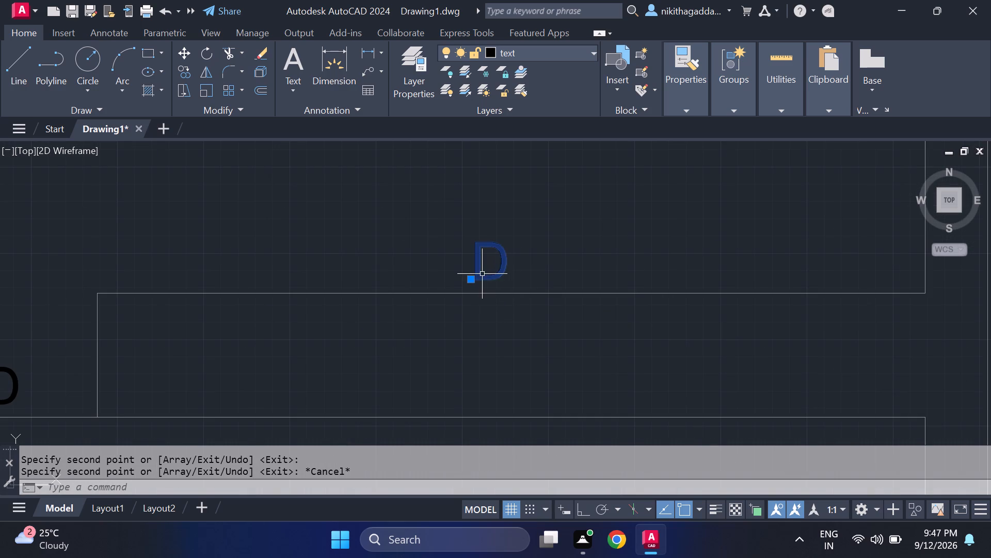
pyautogui.press('BackSpace')
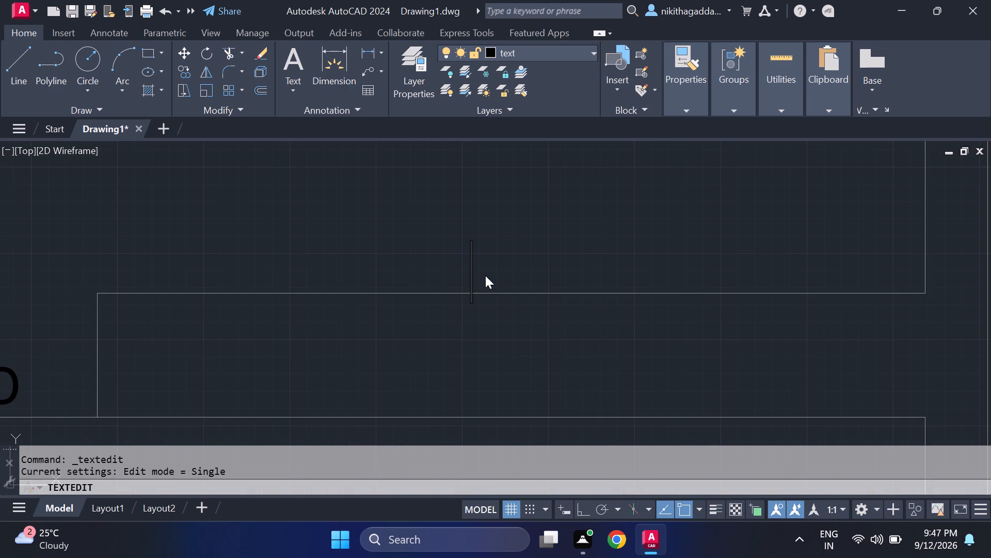
pyautogui.press('w')
pyautogui.press('Return')
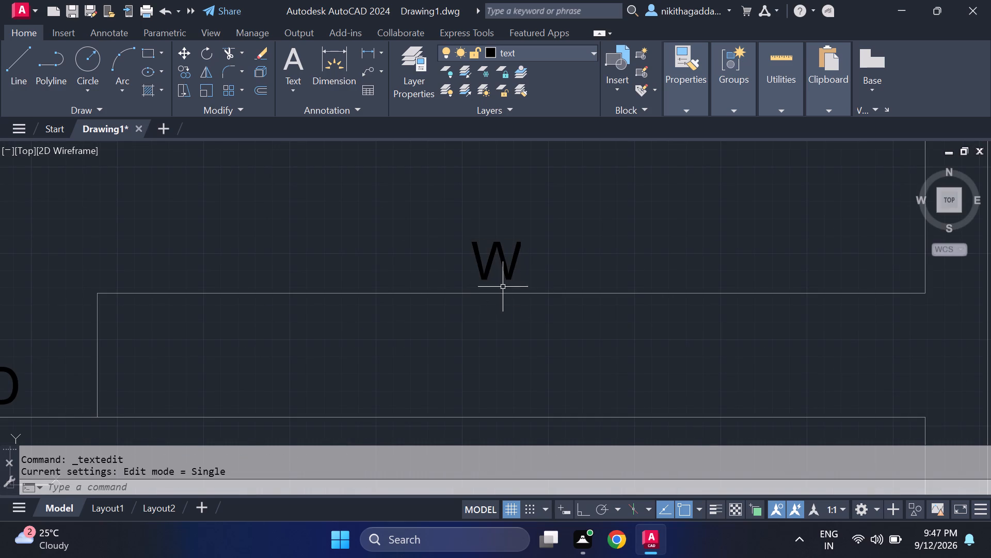
# Open the choice of layers for the current layer.
pyautogui.scroll(-2, 503, 287)
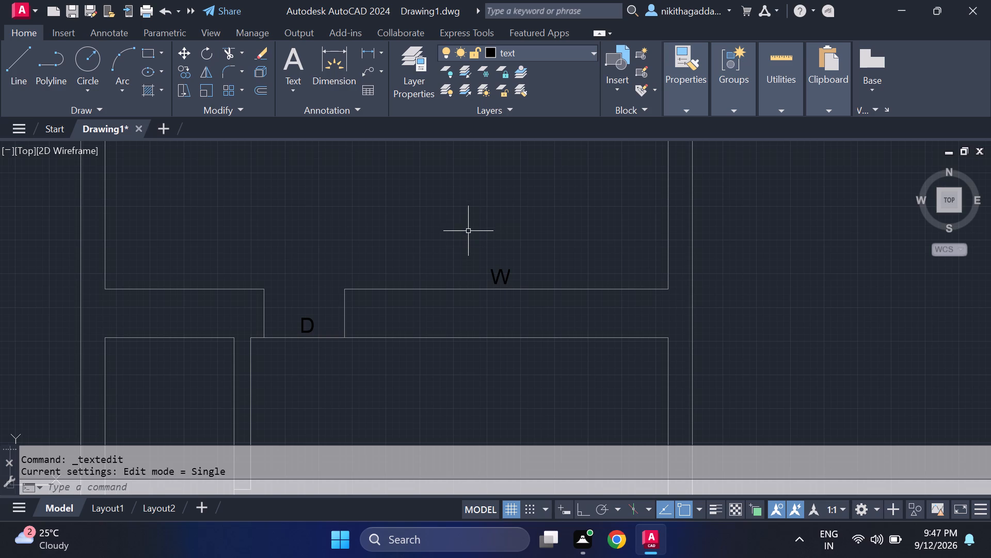
pyautogui.scroll(-1, 467, 221)
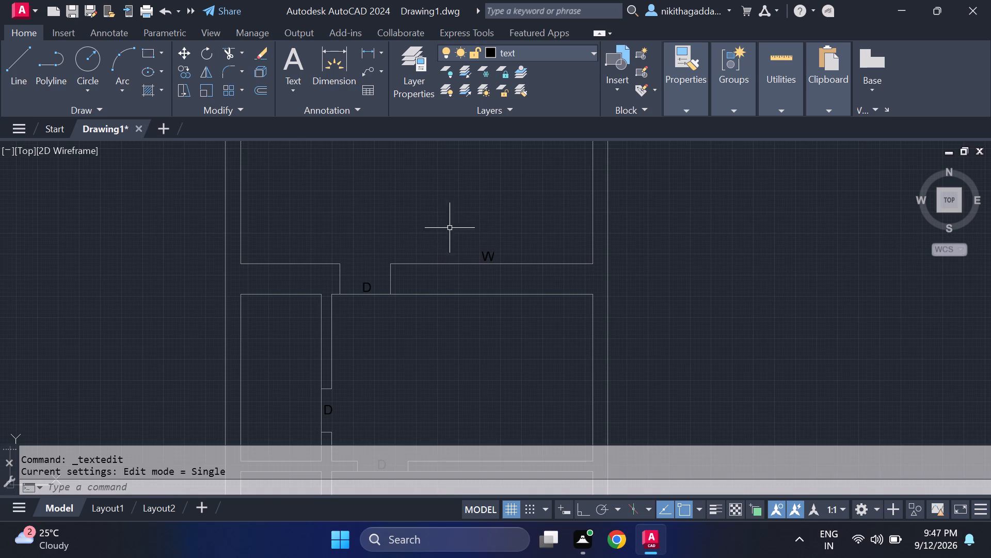
pyautogui.moveTo(429, 344); pyautogui.dragTo(426, 193, button='middle')
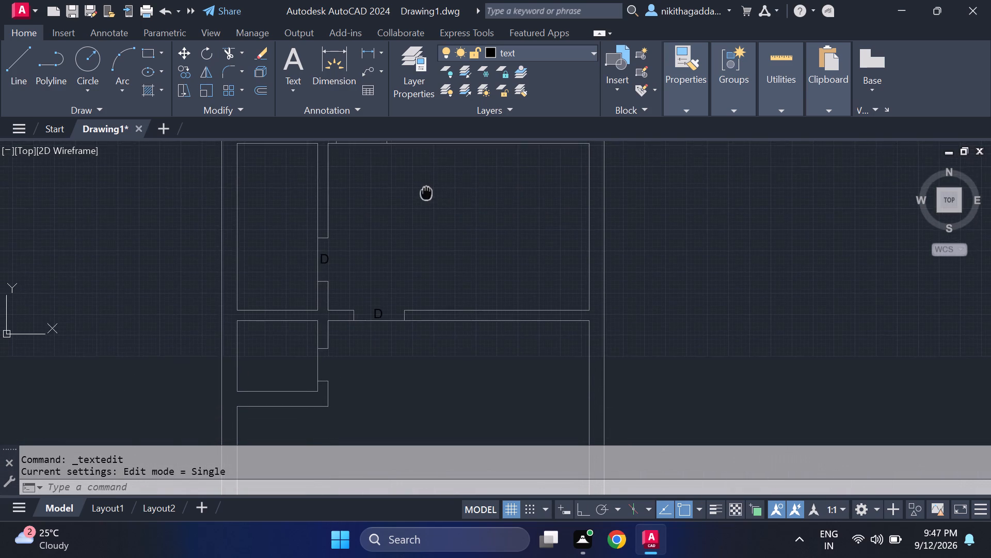
pyautogui.moveTo(426, 193); pyautogui.dragTo(440, 253, button='middle')
pyautogui.moveTo(437, 246); pyautogui.dragTo(422, 303, button='middle')
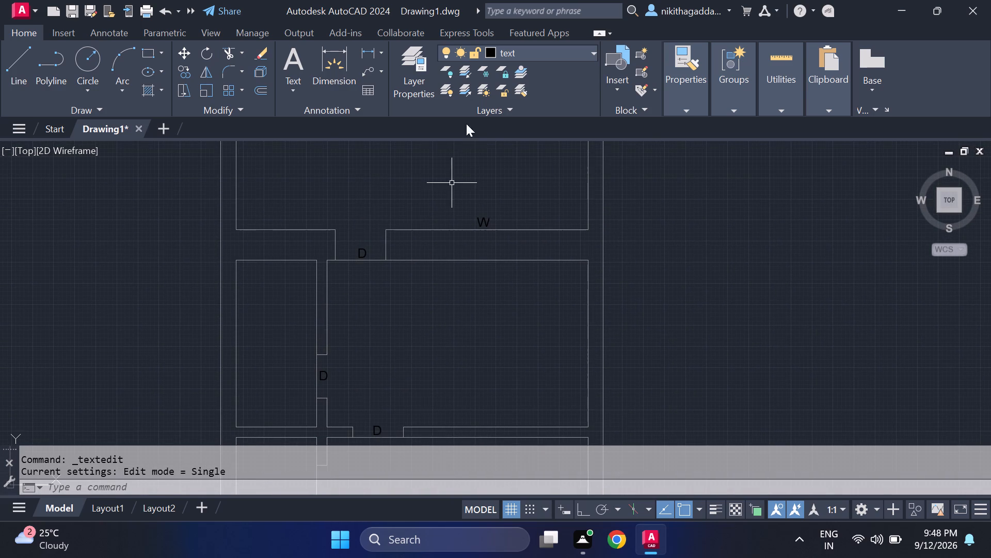
pyautogui.click(587, 53)
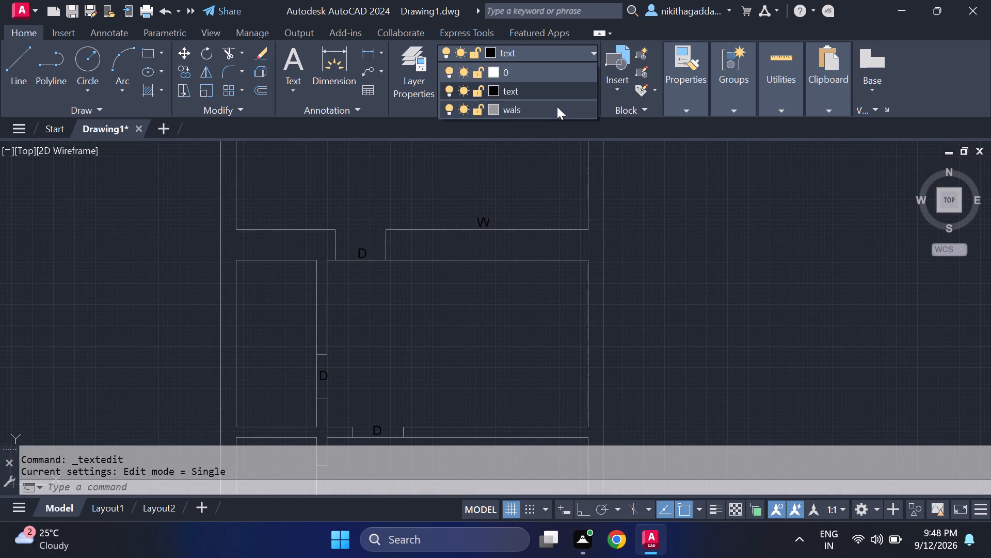
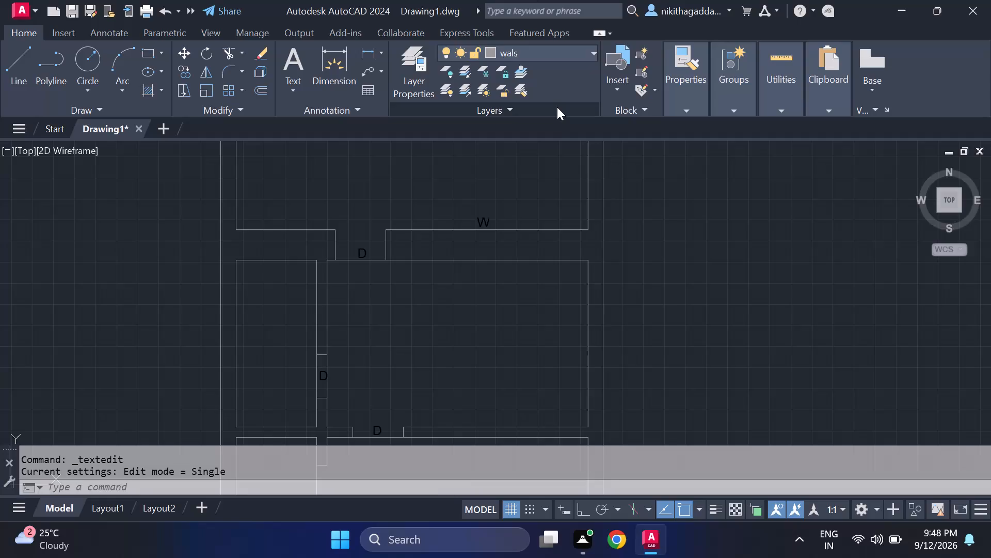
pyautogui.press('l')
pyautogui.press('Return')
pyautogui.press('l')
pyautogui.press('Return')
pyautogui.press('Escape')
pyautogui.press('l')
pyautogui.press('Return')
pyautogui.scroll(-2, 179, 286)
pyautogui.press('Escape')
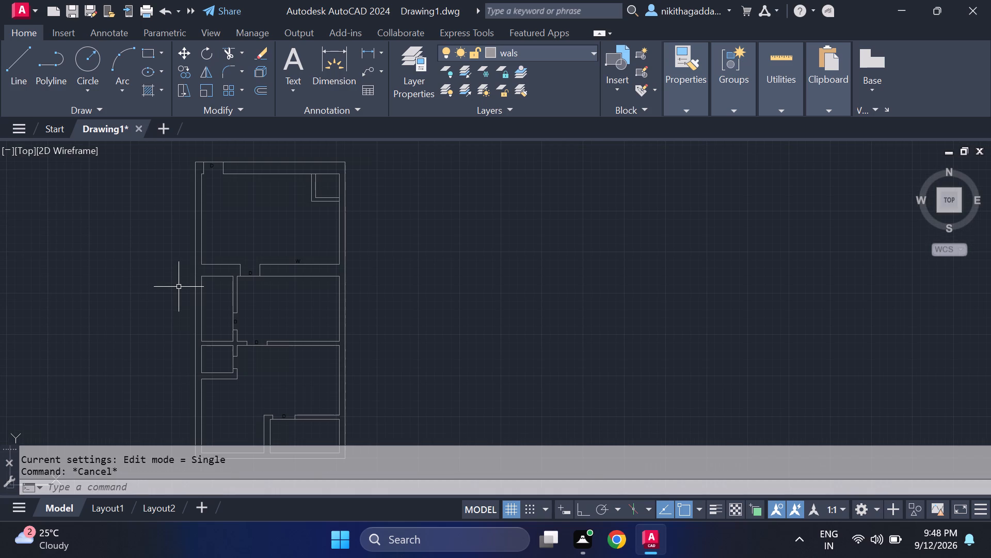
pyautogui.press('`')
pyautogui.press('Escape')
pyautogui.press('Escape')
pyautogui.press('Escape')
# Draw the window's west jamb line across the thickness of the north room's south wall, just west of the W label.
pyautogui.press('l')
pyautogui.press('Return')
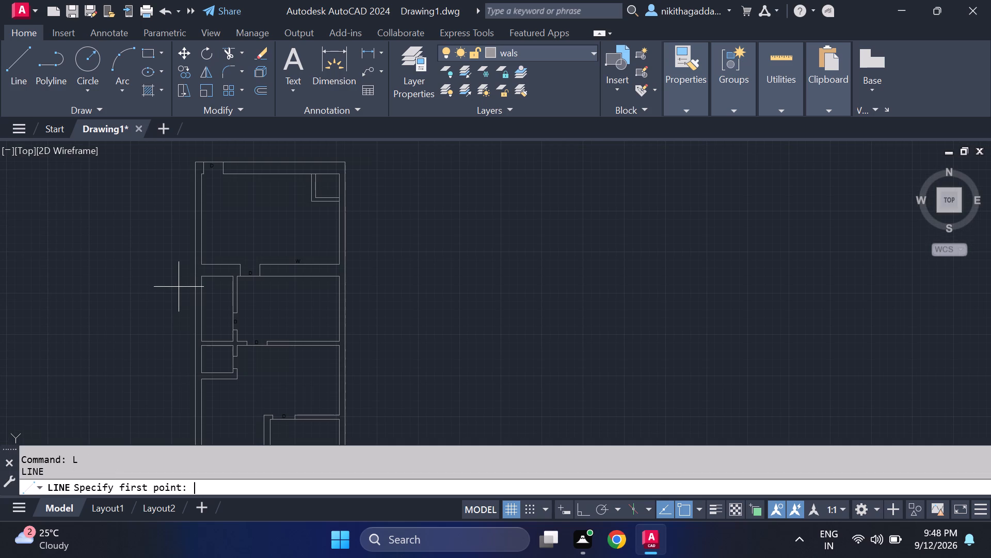
pyautogui.scroll(2, 265, 299)
pyautogui.moveTo(341, 283); pyautogui.dragTo(342, 285, button='middle')
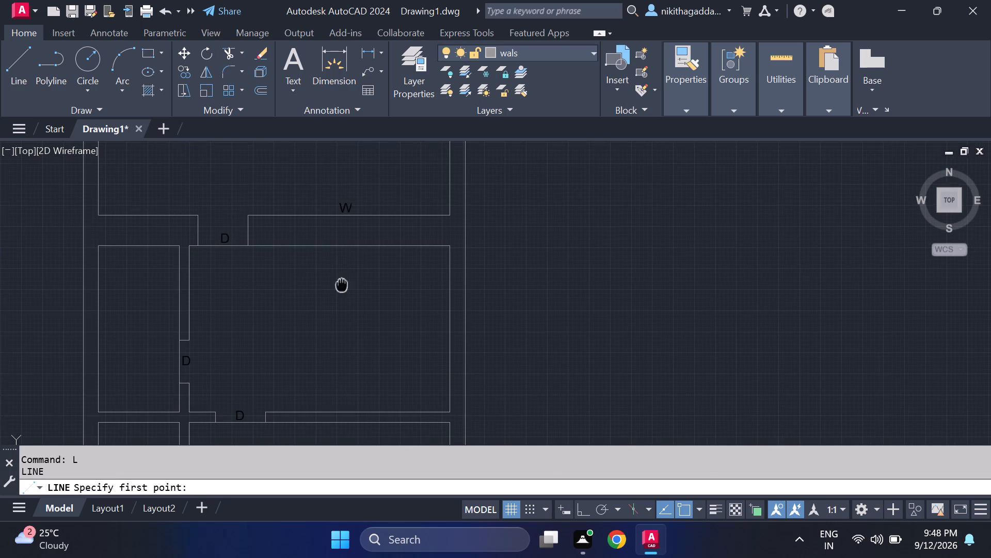
pyautogui.moveTo(342, 285); pyautogui.dragTo(351, 329, button='middle')
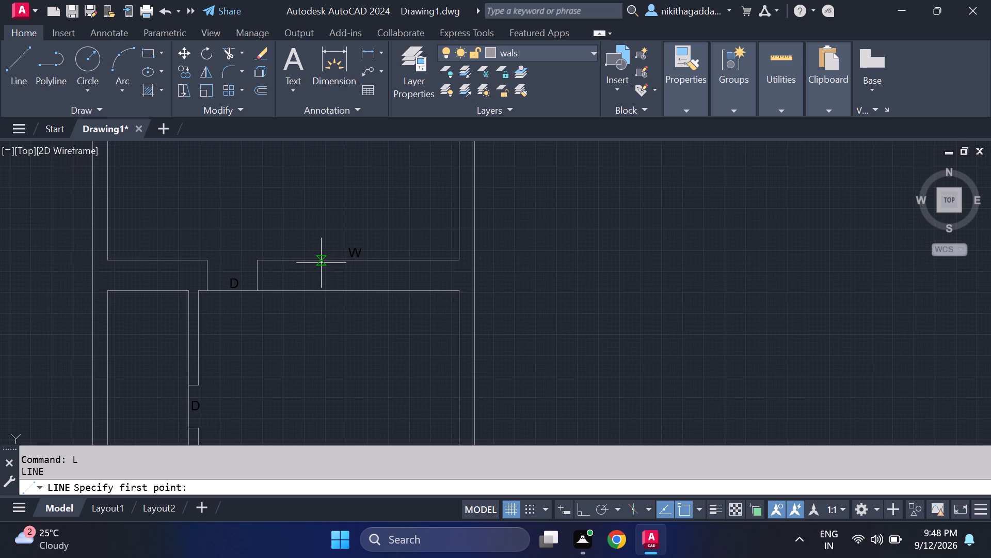
pyautogui.click(317, 263)
pyautogui.click(316, 295)
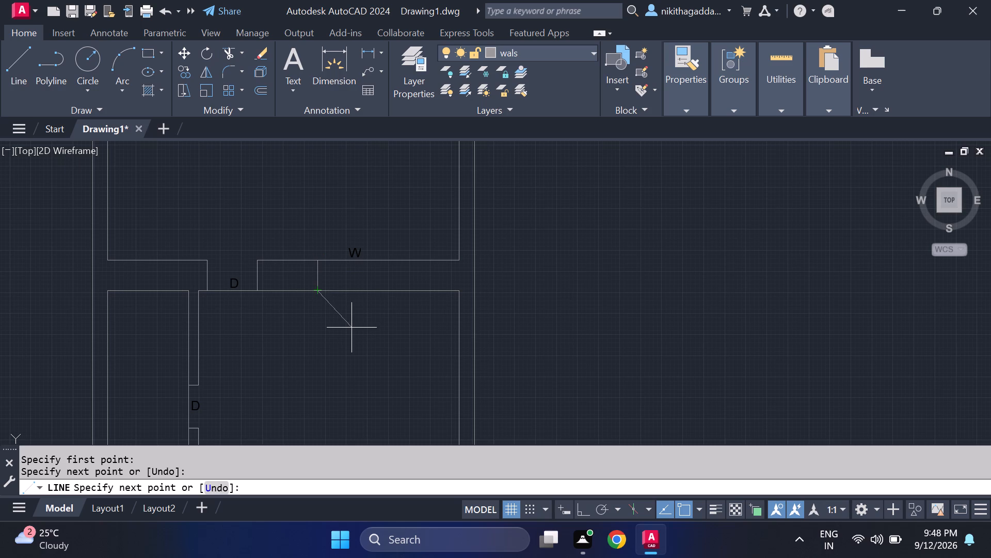
pyautogui.press('Escape')
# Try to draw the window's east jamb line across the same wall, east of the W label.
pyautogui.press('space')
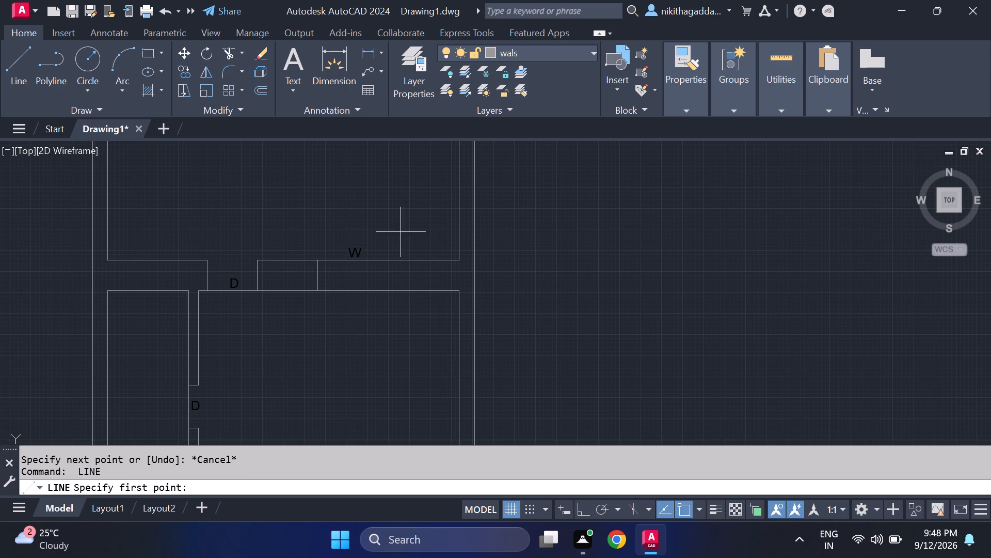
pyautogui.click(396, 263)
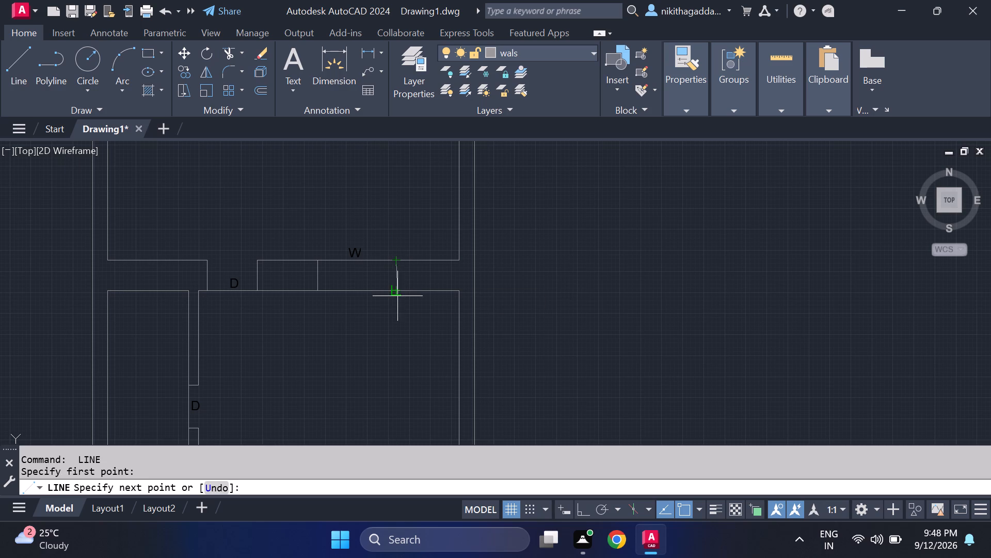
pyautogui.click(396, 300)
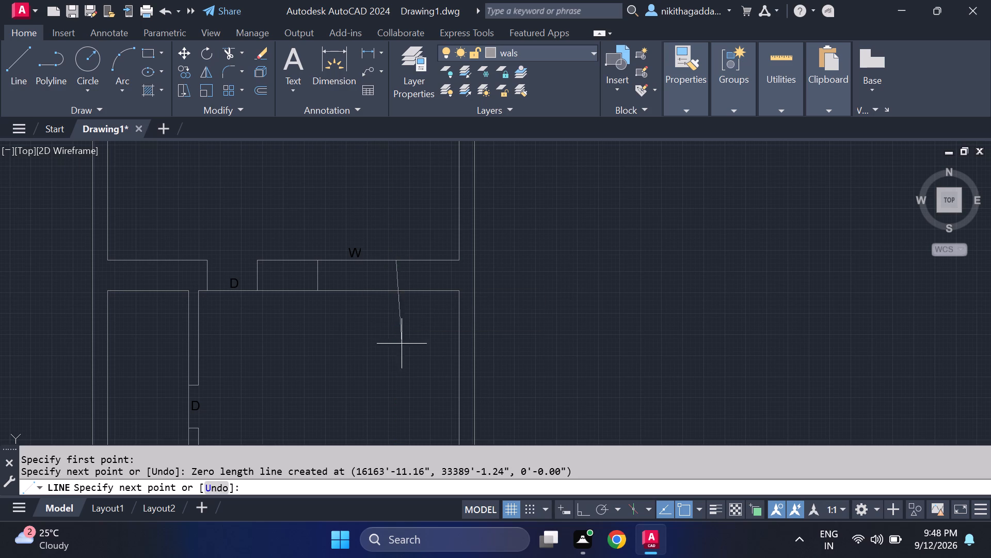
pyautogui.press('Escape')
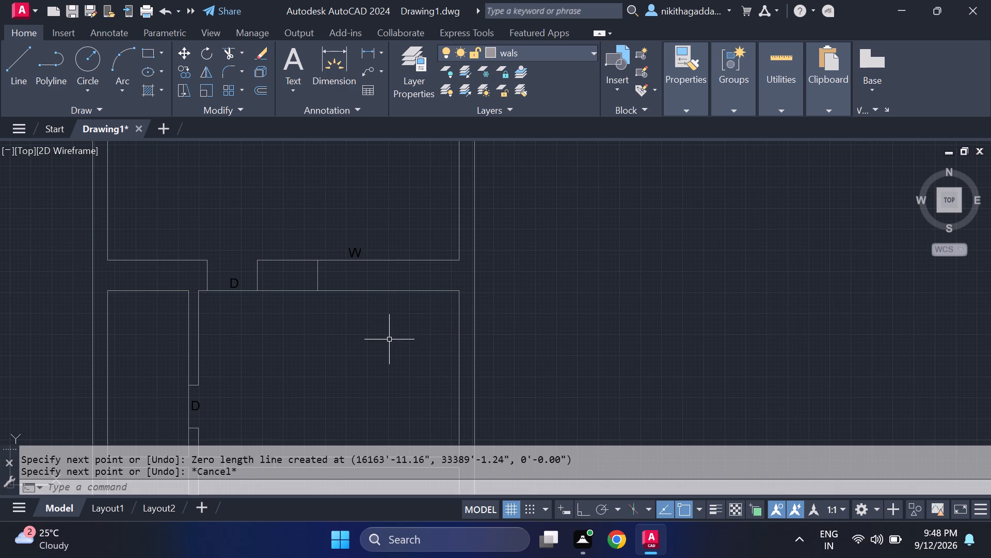
# With Ortho on, draw the window's east jamb line across the wall thickness, east of the W label.
pyautogui.press('l')
pyautogui.press('Return')
pyautogui.press('F8')
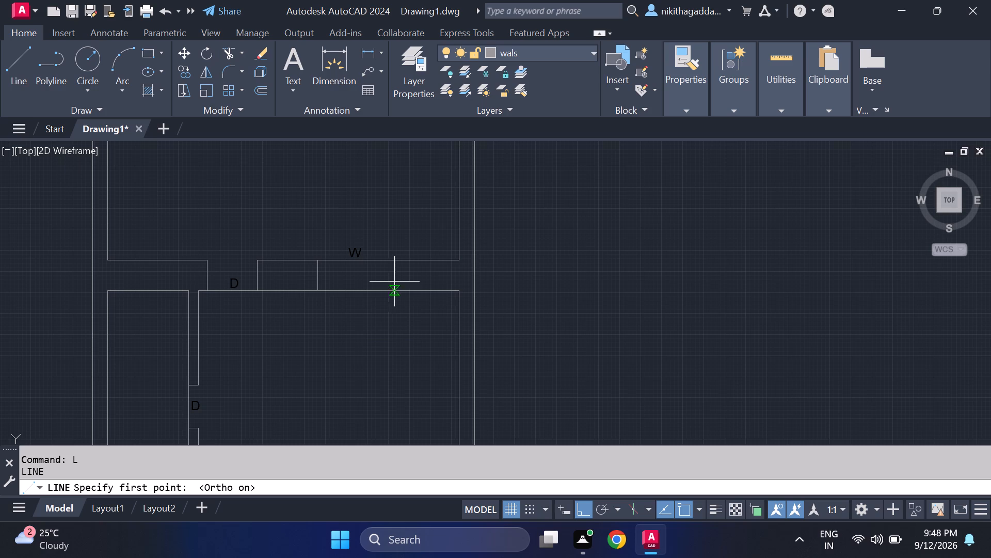
pyautogui.click(394, 261)
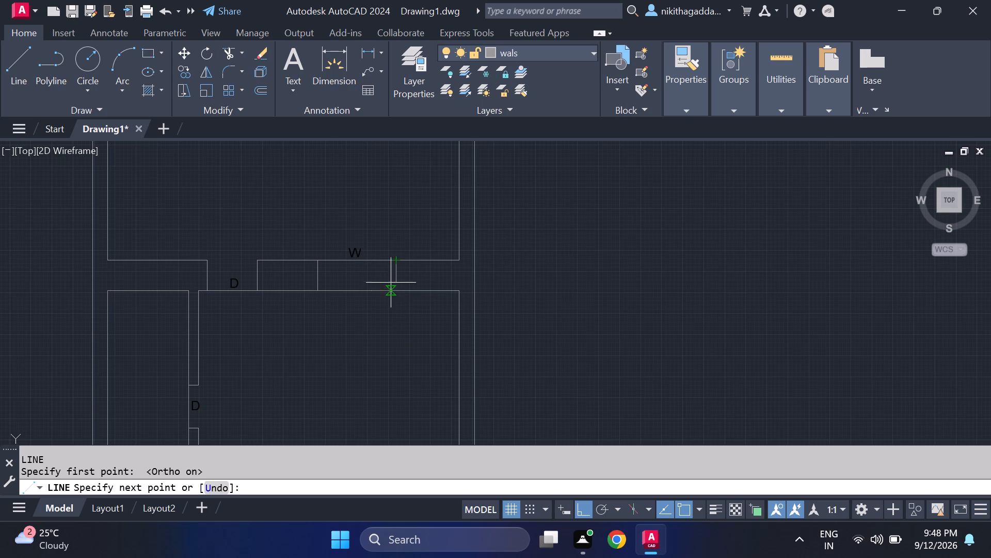
pyautogui.click(399, 290)
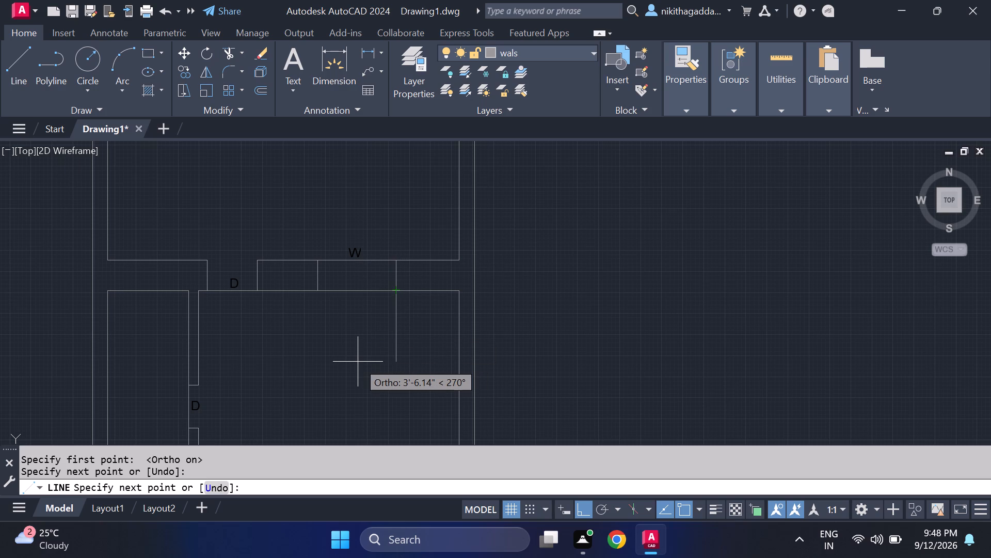
pyautogui.press('Escape')
# Draw a horizontal line between the two window jambs, slightly north of the wall's centre.
pyautogui.press('space')
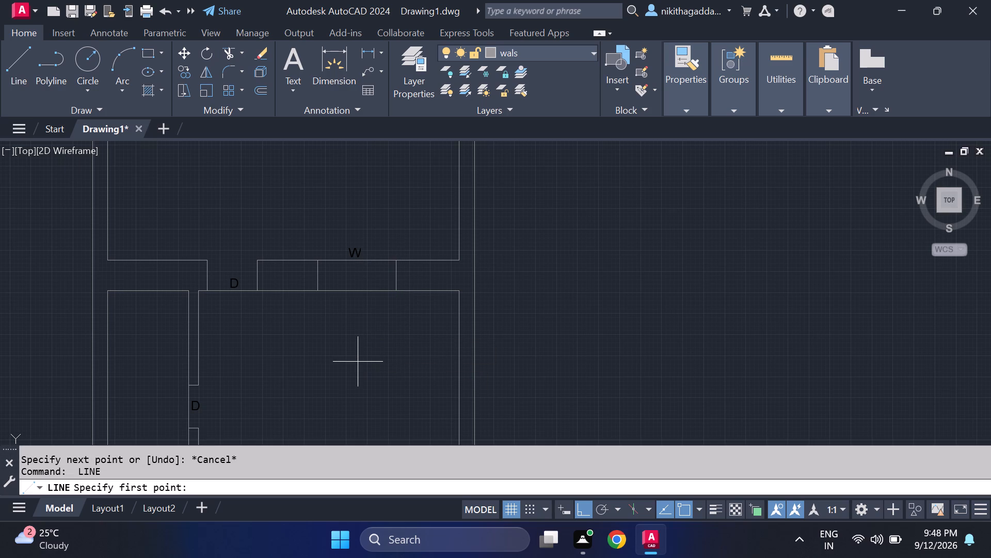
pyautogui.scroll(2, 376, 300)
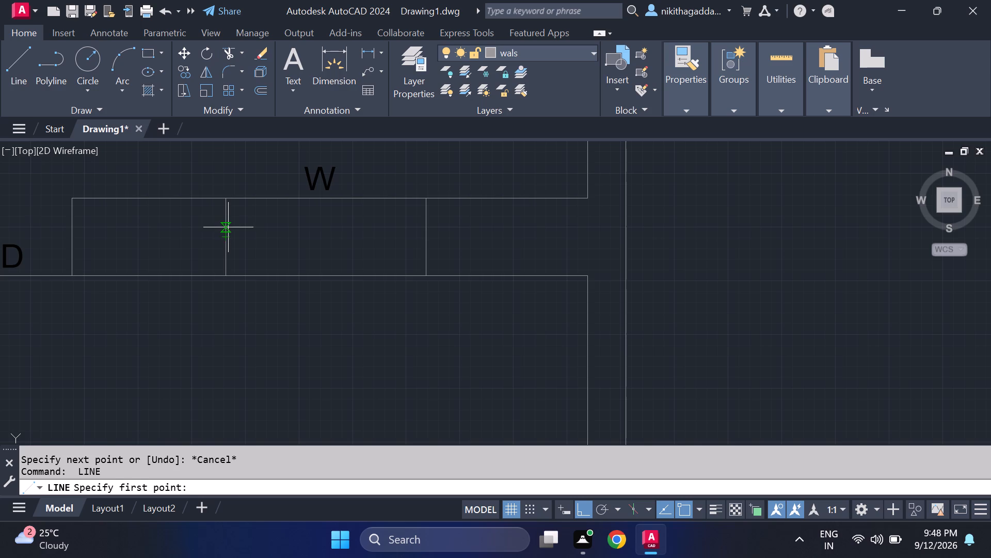
pyautogui.click(228, 227)
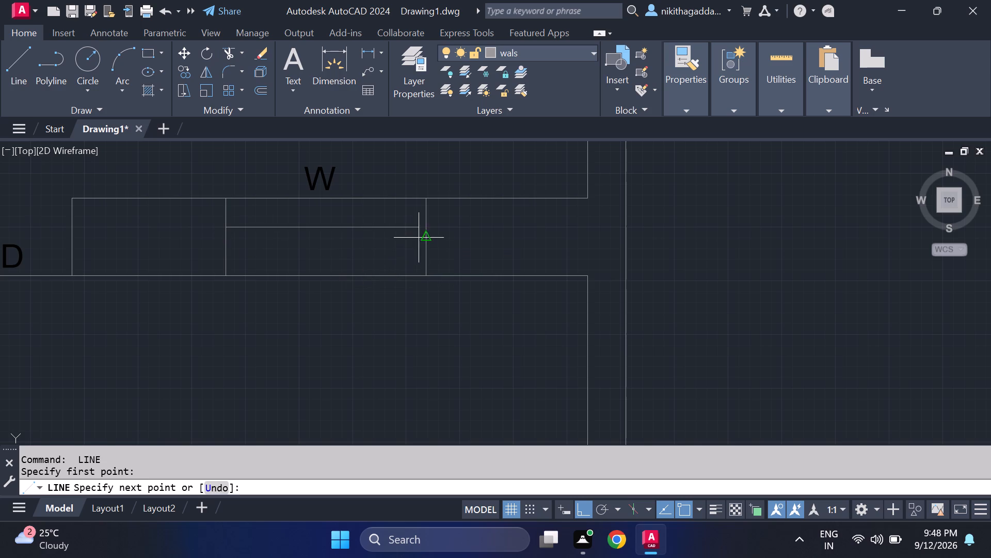
pyautogui.click(427, 226)
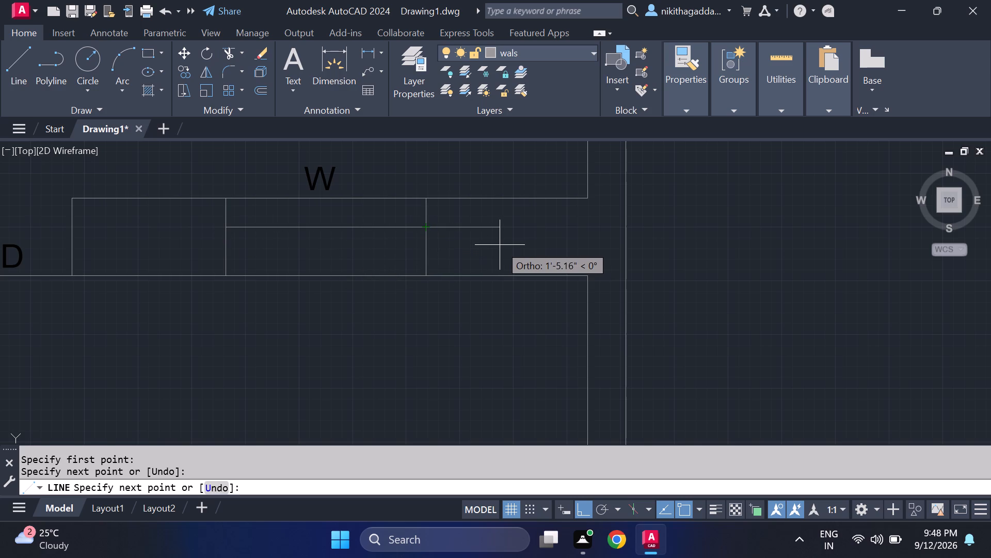
pyautogui.press('Escape')
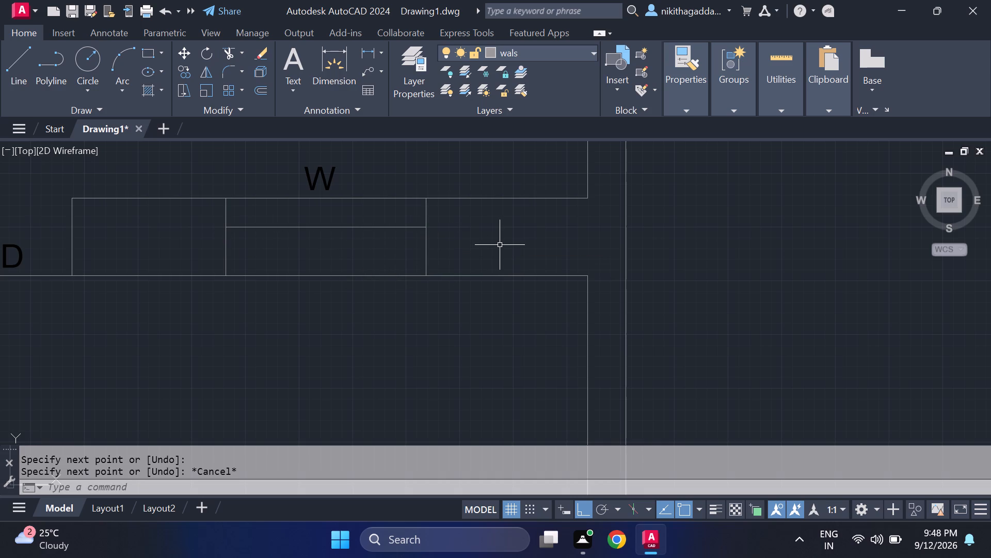
# Offset the horizontal window line about 4" to the south to form the second glass line.
pyautogui.write('OF')
pyautogui.press('Return')
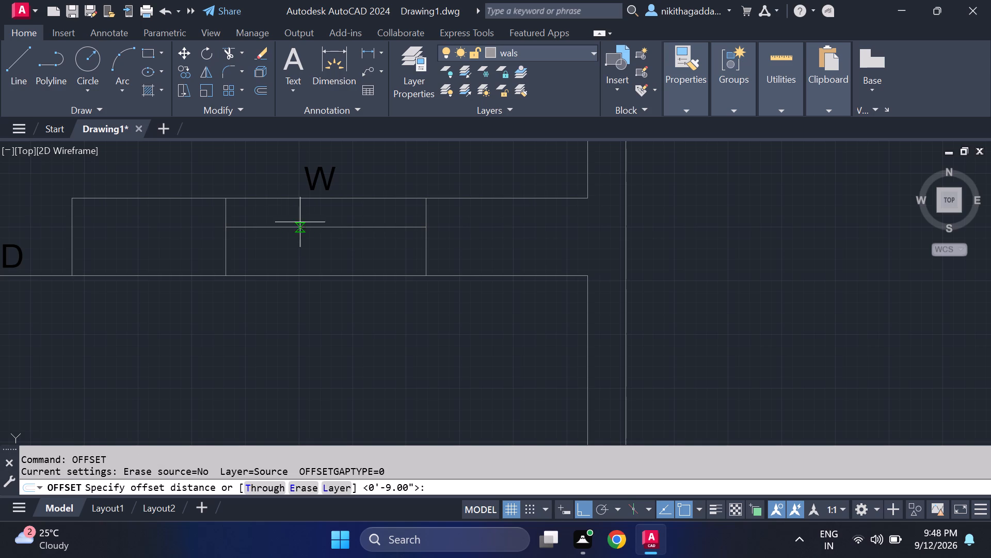
pyautogui.click(327, 228)
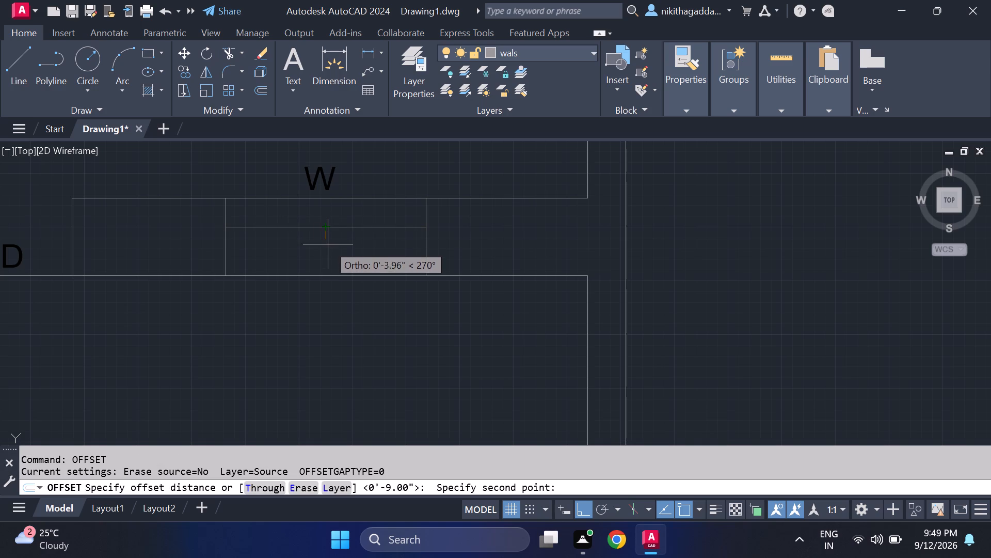
pyautogui.click(328, 244)
pyautogui.click(334, 228)
pyautogui.click(335, 262)
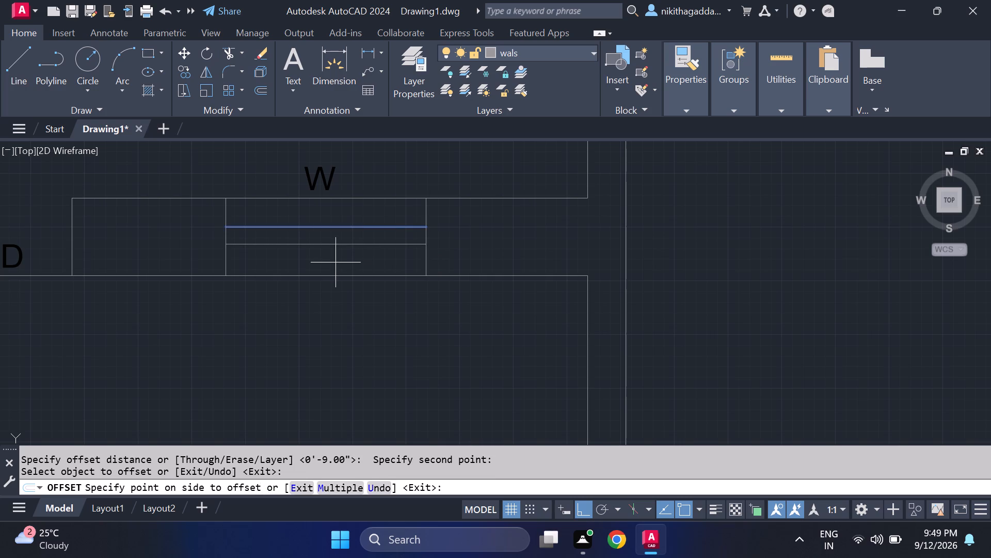
pyautogui.scroll(-3, 368, 274)
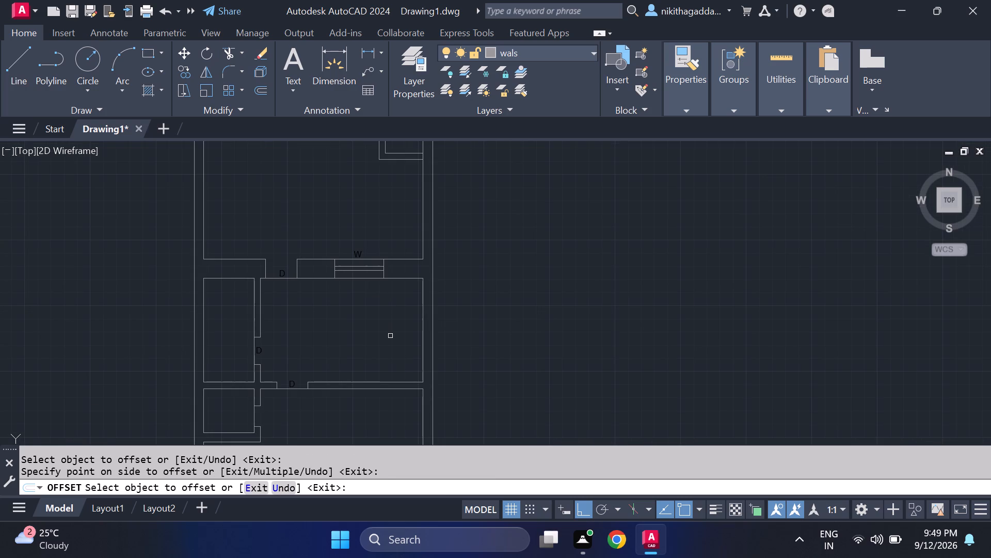
pyautogui.press('Escape')
# Draw a west window jamb line across the outer south wall below the small southeast room.
pyautogui.scroll(-1, 382, 259)
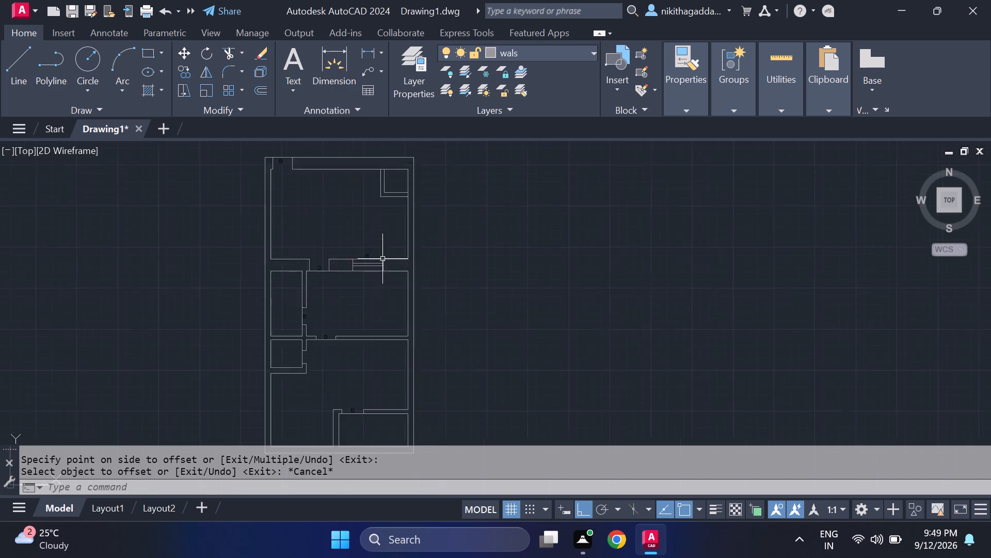
pyautogui.scroll(-1, 382, 259)
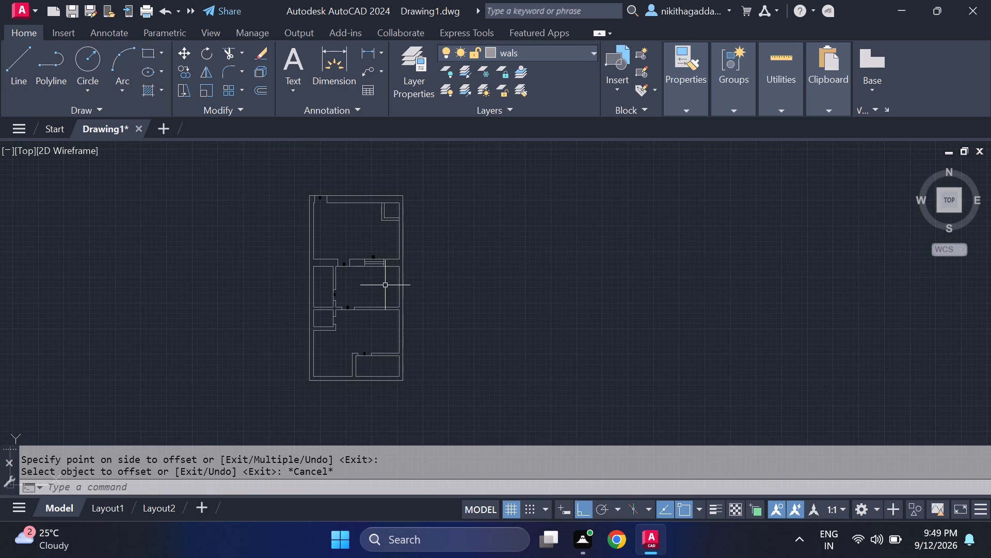
pyautogui.moveTo(387, 286); pyautogui.dragTo(391, 259, button='middle')
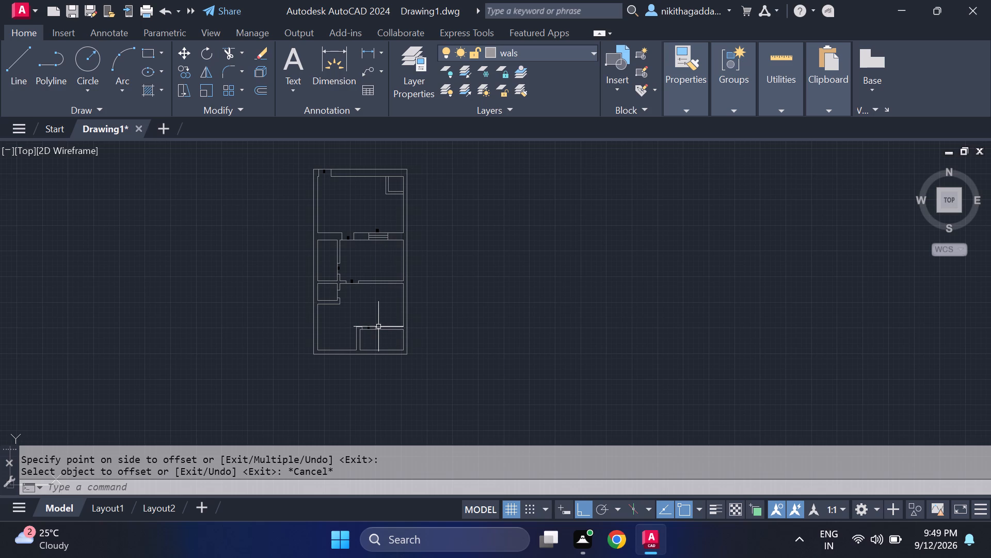
pyautogui.press('l')
pyautogui.press('Return')
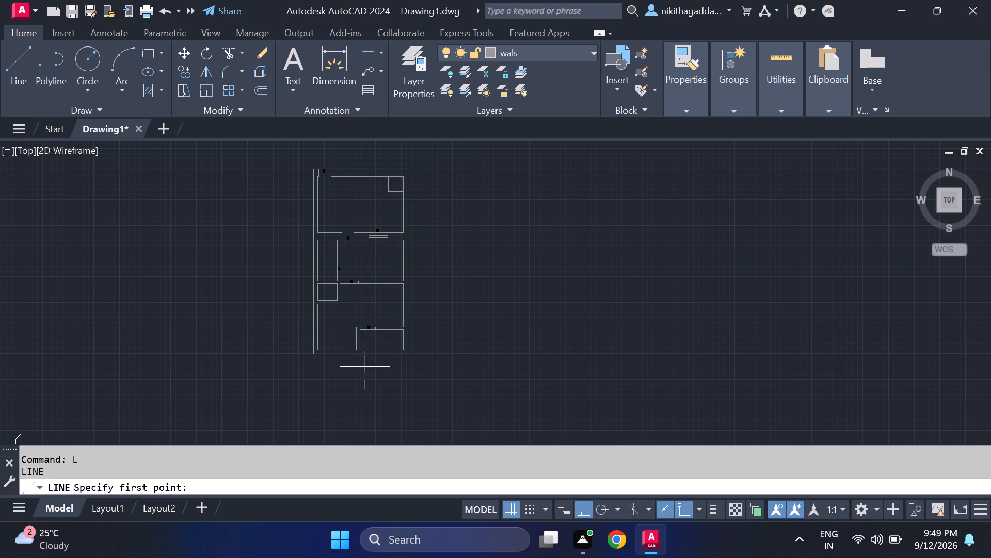
pyautogui.scroll(3, 373, 372)
pyautogui.moveTo(388, 337); pyautogui.dragTo(385, 363, button='middle')
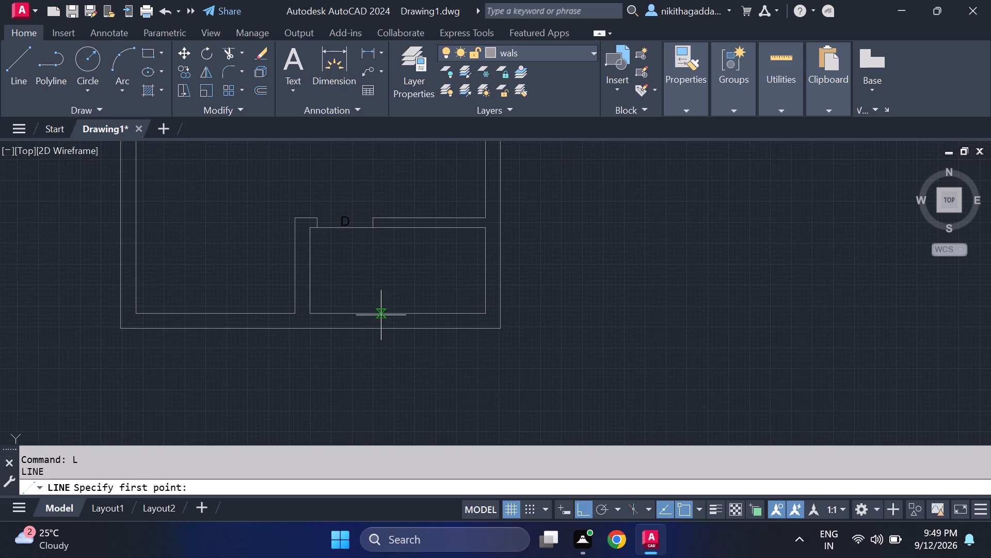
pyautogui.click(360, 315)
pyautogui.click(363, 330)
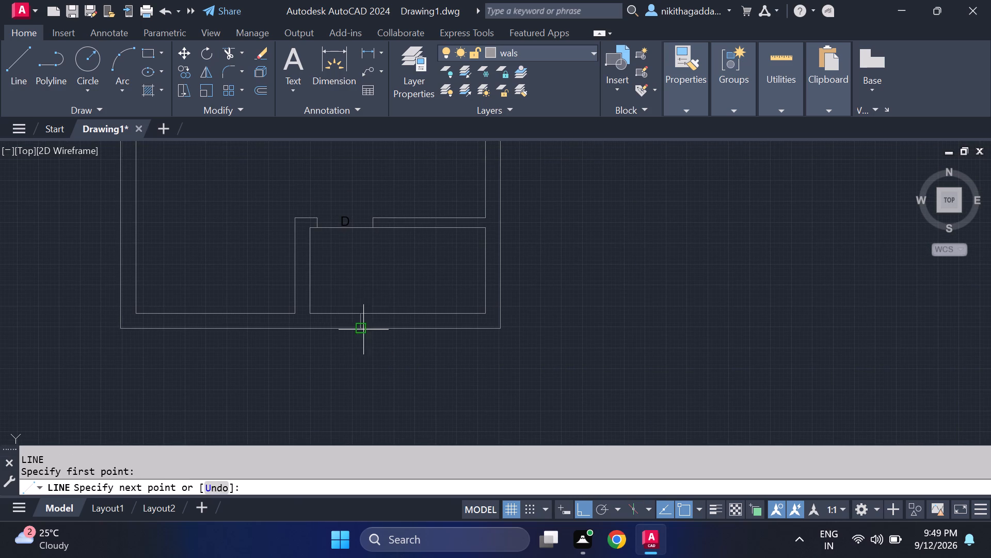
pyautogui.press('Escape')
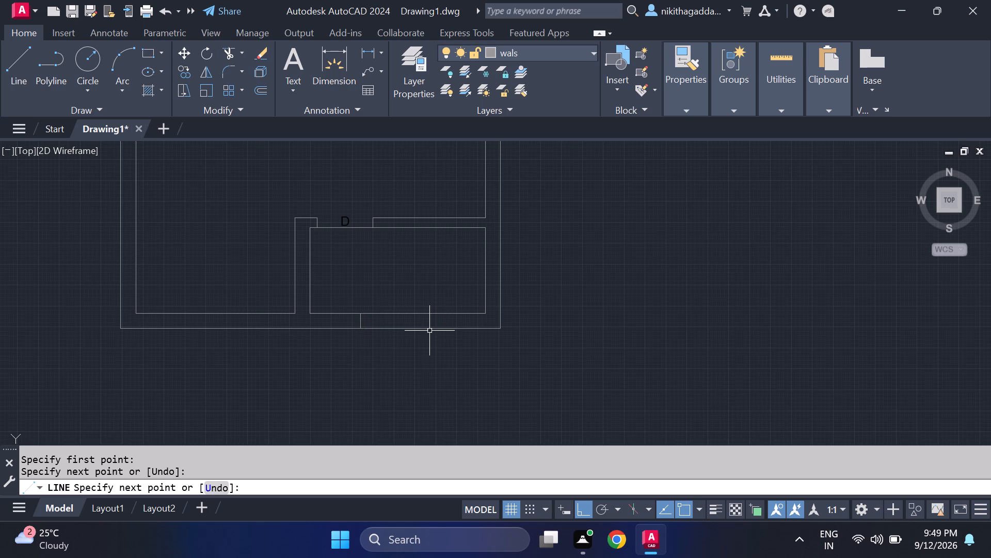
# Draw the matching east window jamb line across the outer south wall of the small southeast room.
pyautogui.press('space')
pyautogui.scroll(1, 427, 334)
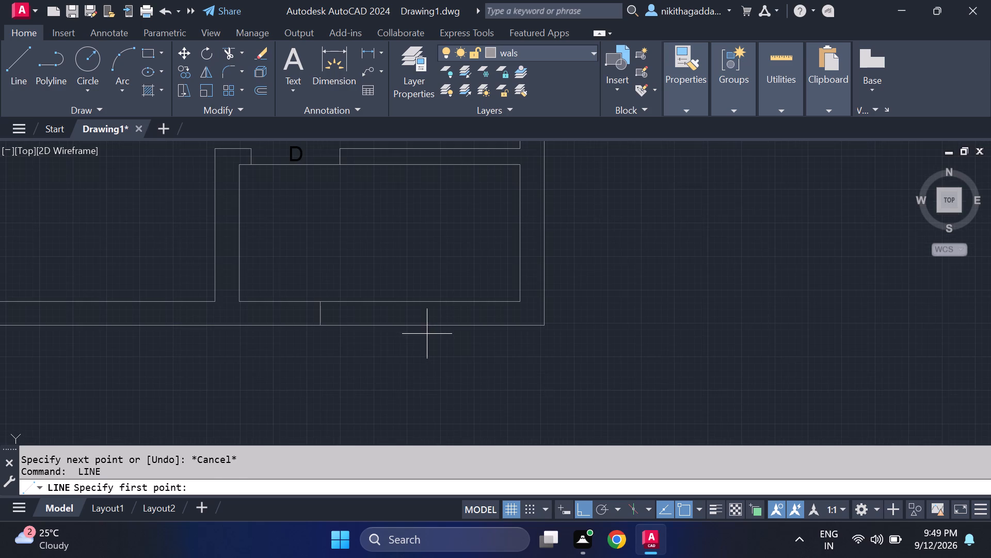
pyautogui.click(431, 302)
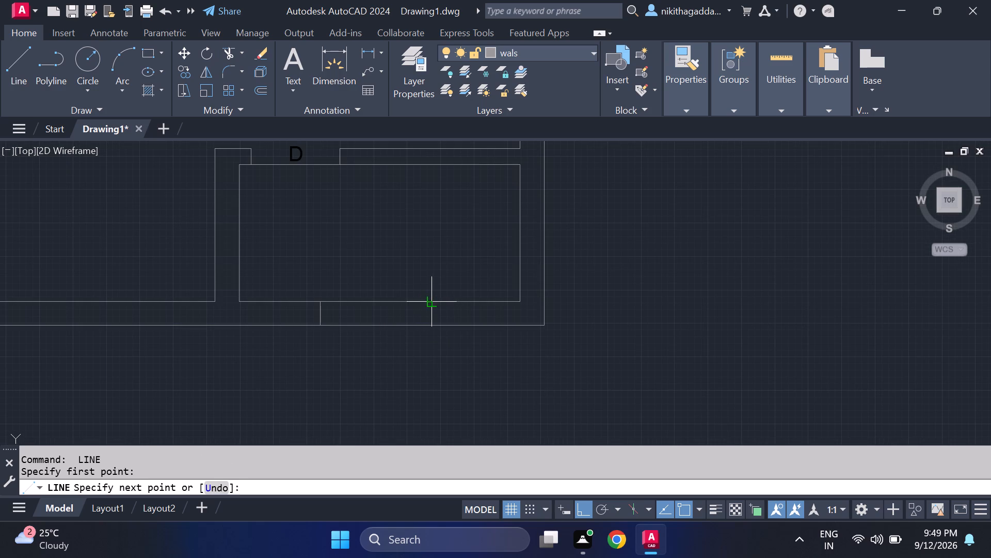
pyautogui.click(434, 323)
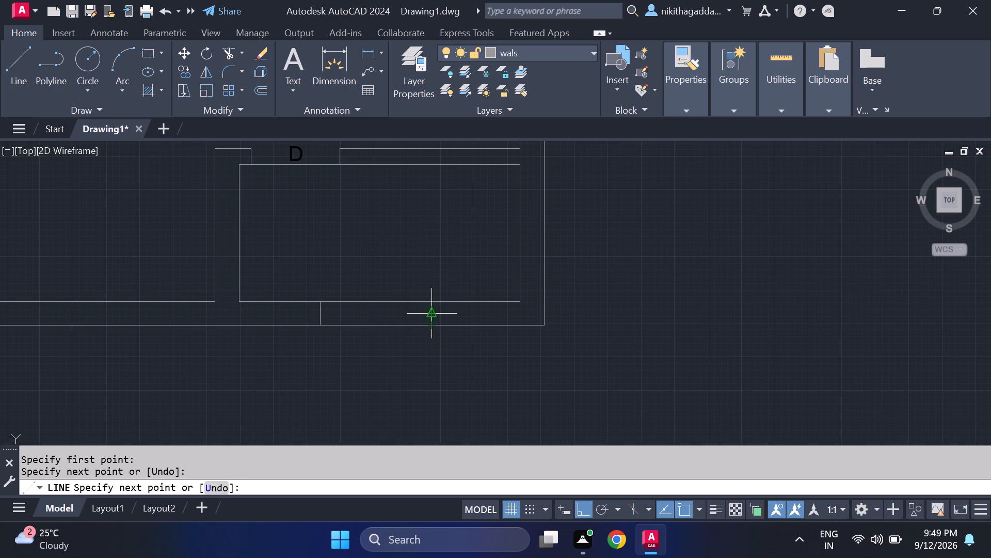
# Draw two horizontal glass lines between the jambs of the window in the small southeast room's south wall.
pyautogui.scroll(2, 438, 313)
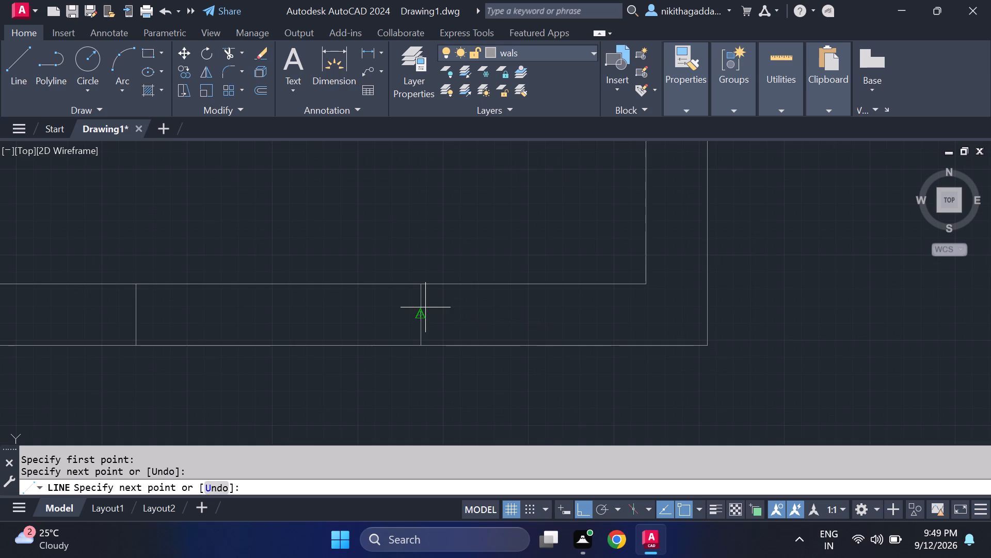
pyautogui.click(422, 305)
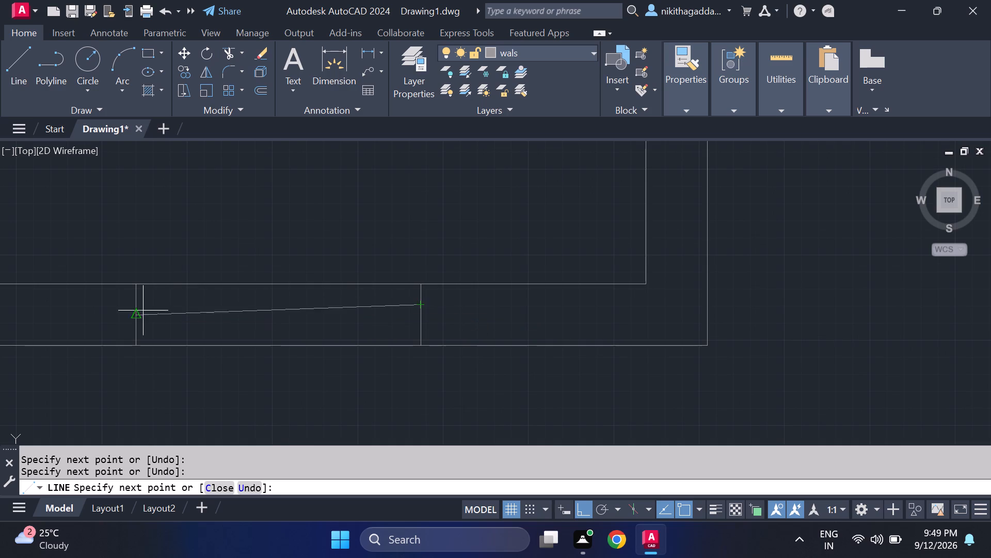
pyautogui.click(136, 300)
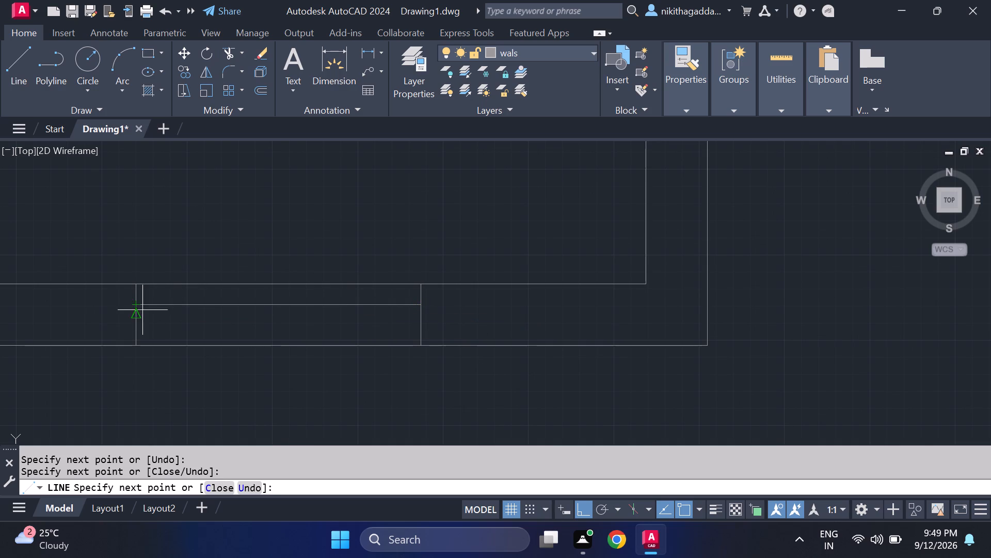
pyautogui.scroll(2, 139, 313)
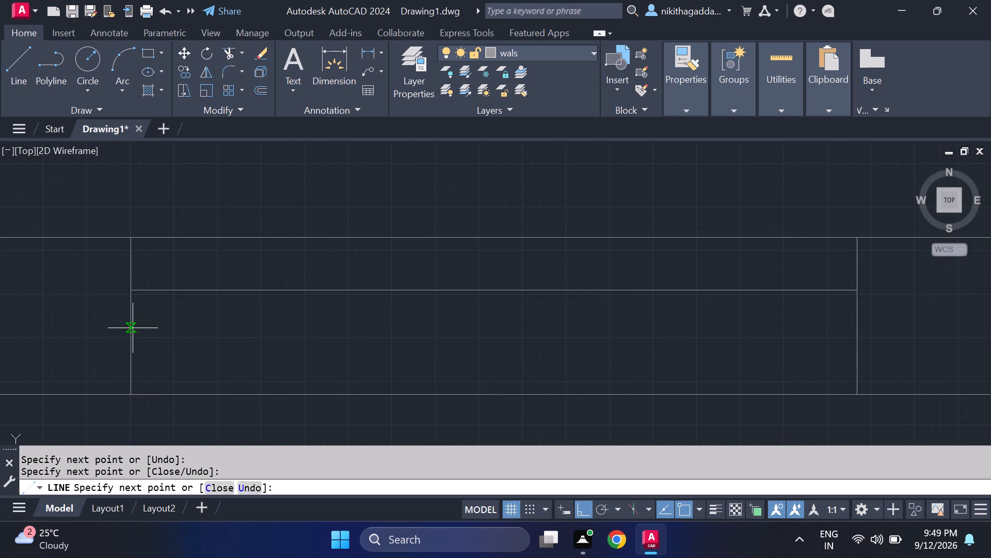
pyautogui.click(131, 328)
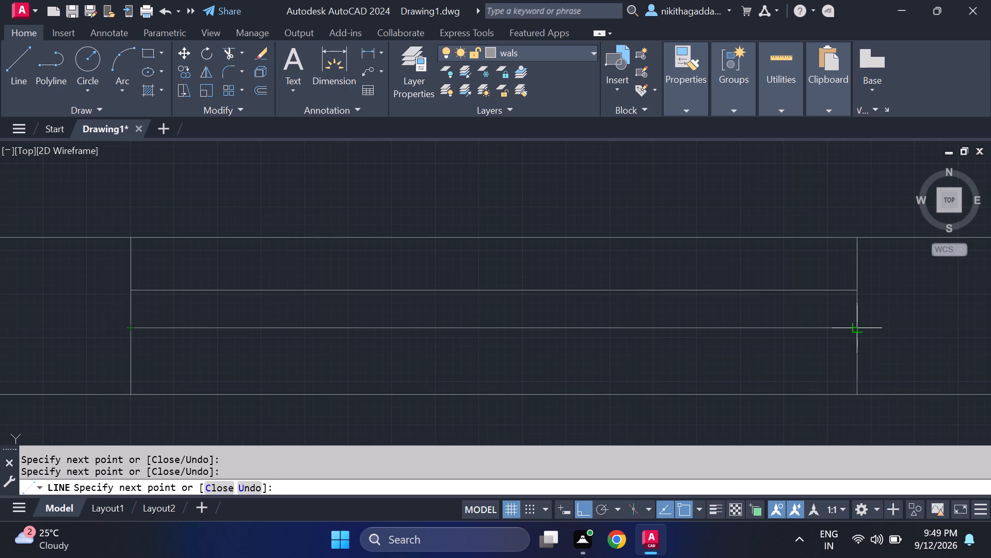
pyautogui.click(860, 327)
pyautogui.scroll(-4, 845, 330)
pyautogui.press('Escape')
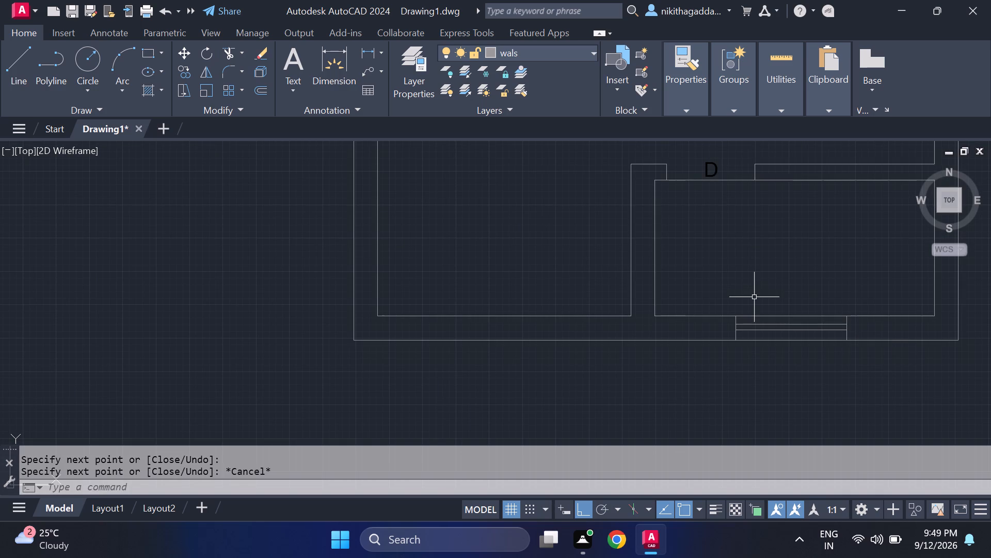
# Copy the W label from the window south of the large north room to just above the southeast room's south window.
pyautogui.scroll(-2, 752, 306)
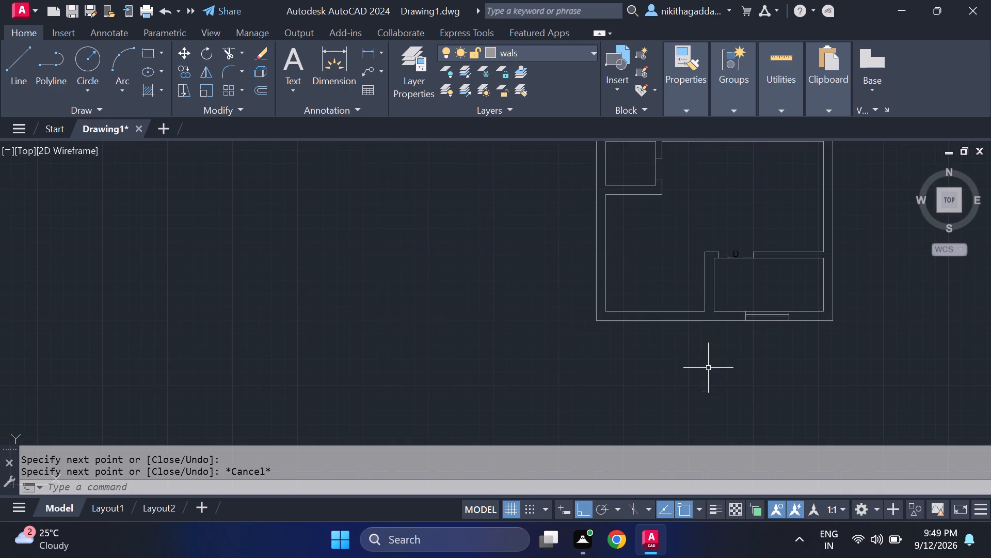
pyautogui.moveTo(707, 361); pyautogui.dragTo(595, 412, button='middle')
pyautogui.moveTo(668, 213); pyautogui.dragTo(663, 293, button='middle')
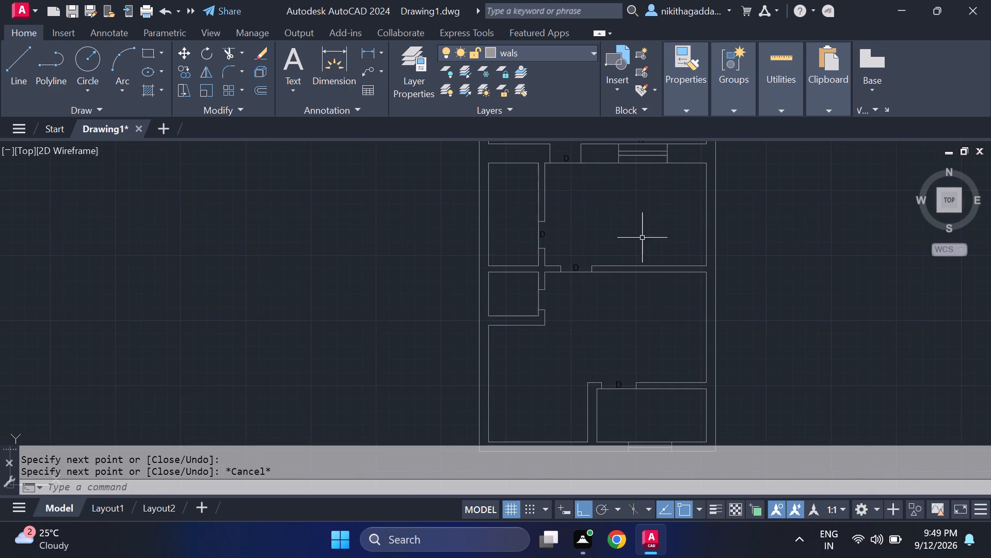
pyautogui.moveTo(642, 218); pyautogui.dragTo(626, 316, button='middle')
pyautogui.moveTo(628, 303); pyautogui.dragTo(620, 309, button='middle')
pyautogui.middleClick(619, 309)
pyautogui.scroll(3, 616, 226)
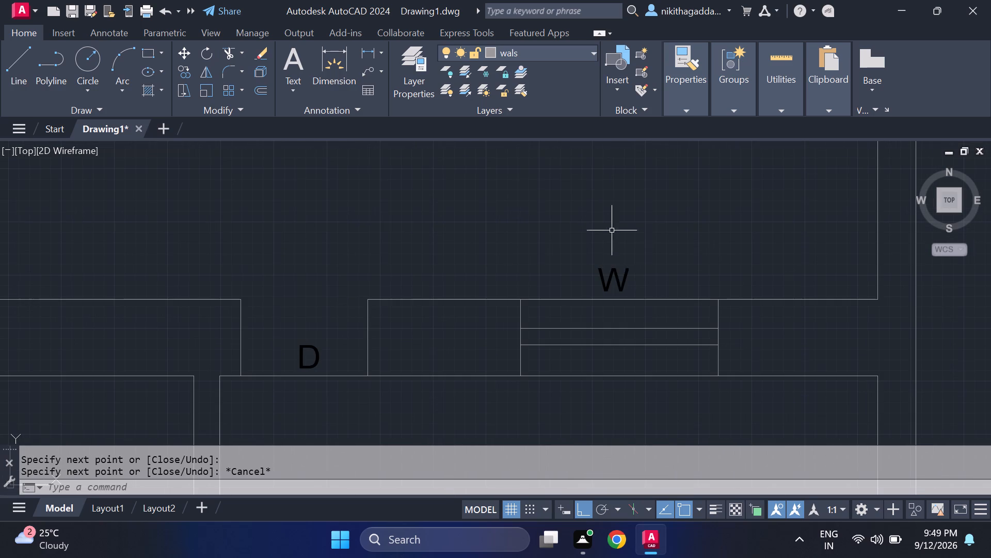
pyautogui.click(640, 255)
pyautogui.click(583, 282)
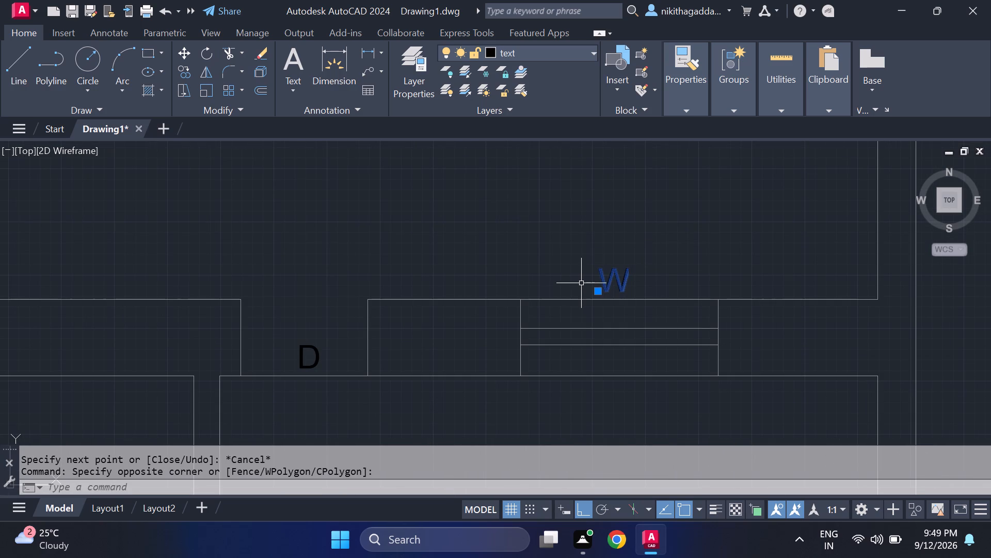
pyautogui.press('c')
pyautogui.press('o')
pyautogui.press('Return')
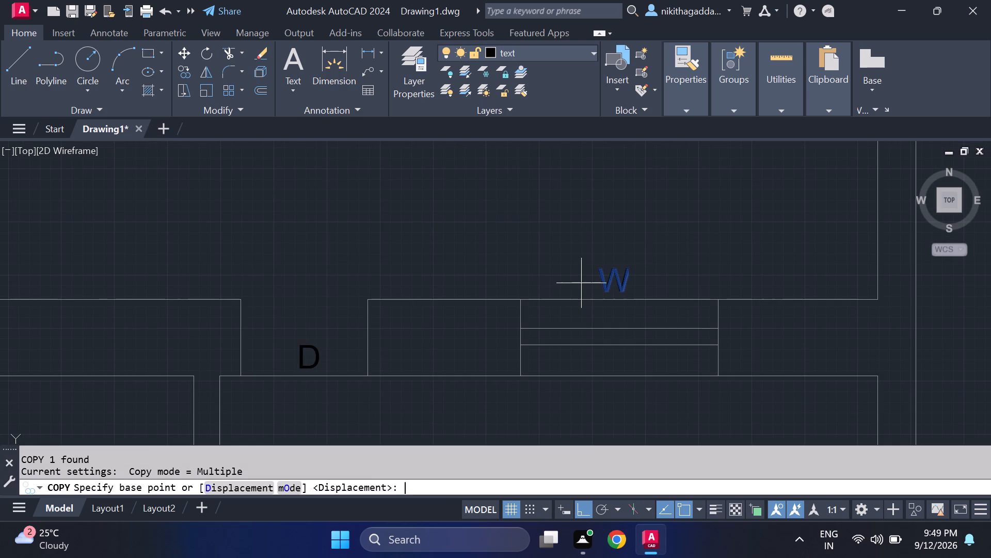
pyautogui.click(602, 289)
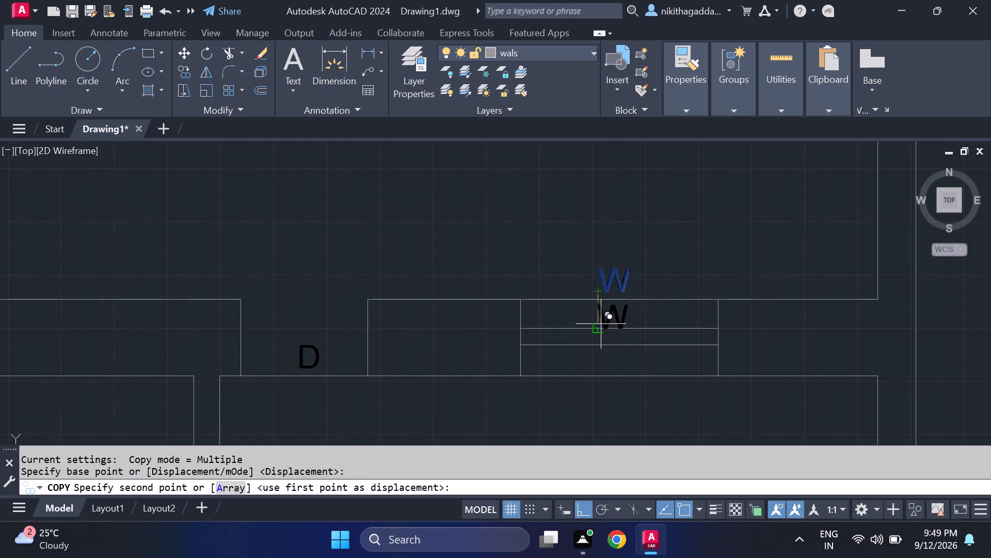
pyautogui.scroll(-3, 601, 324)
pyautogui.moveTo(597, 322); pyautogui.dragTo(586, 187, button='middle')
pyautogui.moveTo(595, 368); pyautogui.dragTo(589, 236, button='middle')
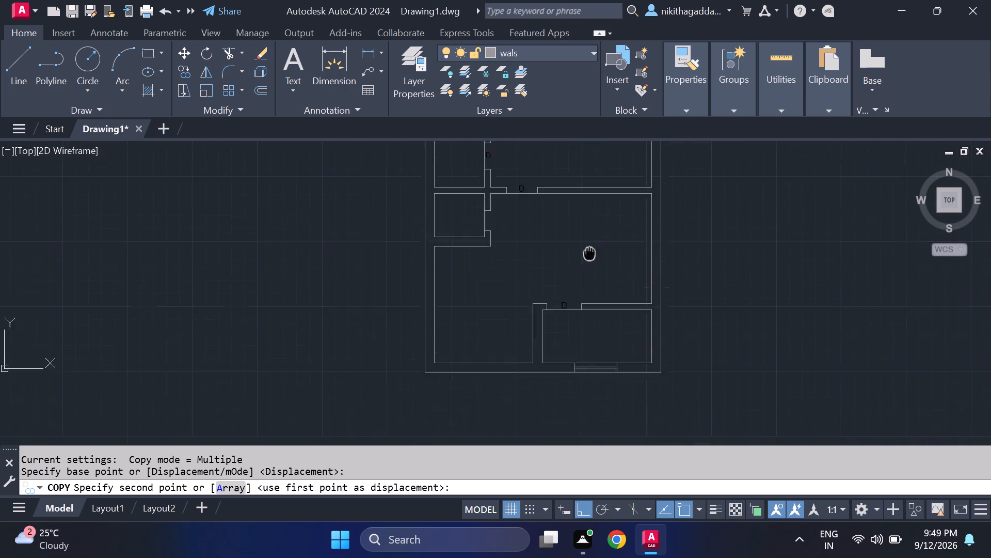
pyautogui.moveTo(589, 236); pyautogui.dragTo(588, 183, button='middle')
pyautogui.scroll(3, 589, 276)
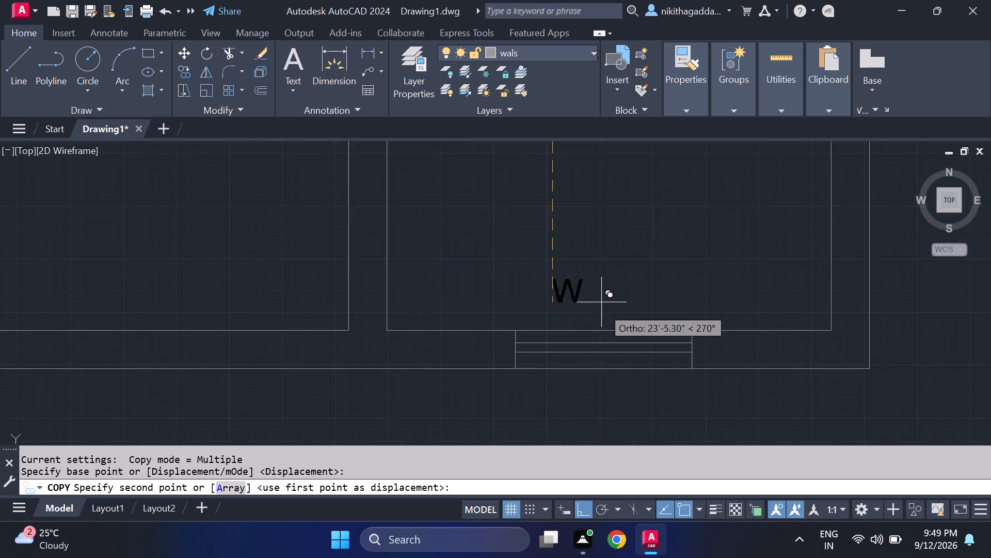
pyautogui.scroll(1, 602, 311)
pyautogui.press('F8')
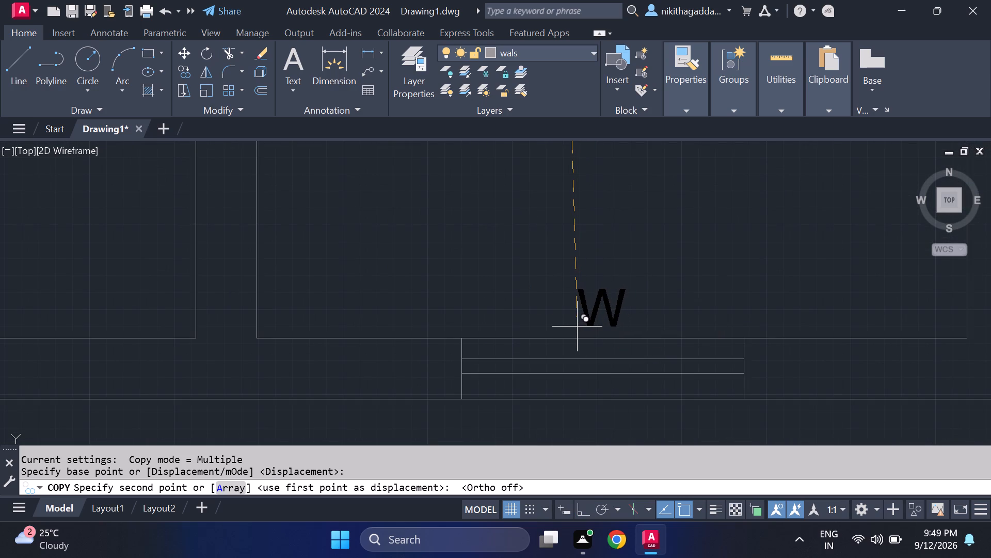
pyautogui.middleClick(577, 327)
pyautogui.scroll(-2, 580, 327)
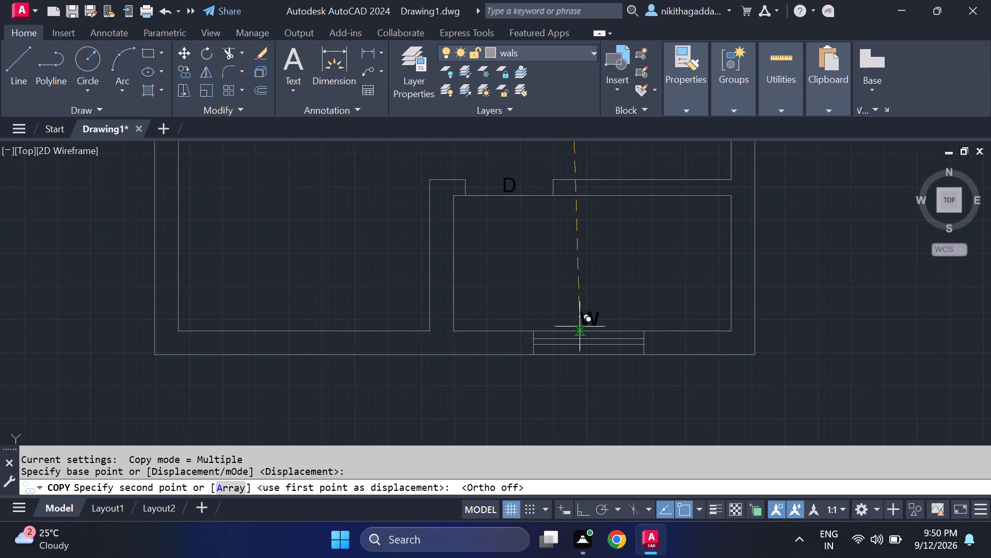
pyautogui.scroll(2, 581, 320)
pyautogui.click(582, 335)
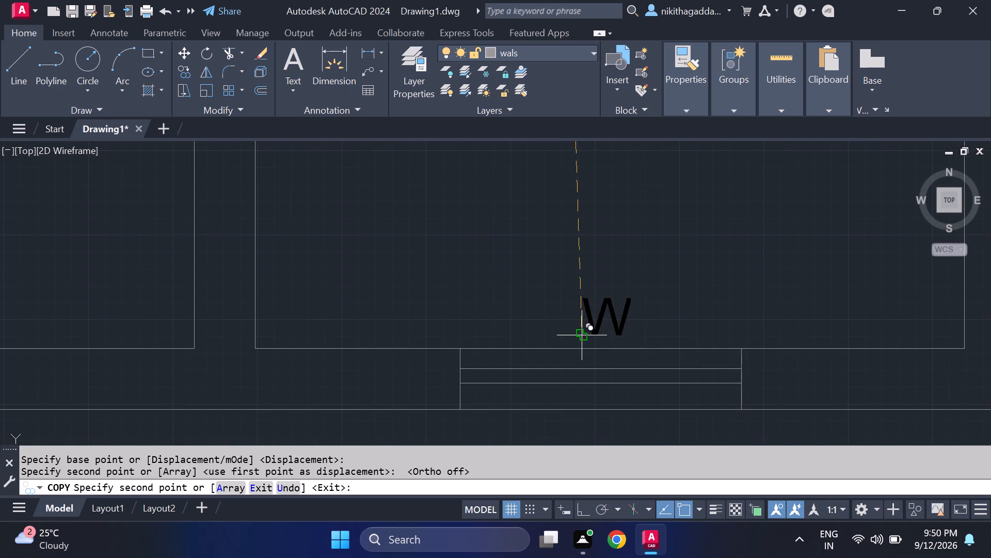
pyautogui.press('Escape')
# Examine the rooms, door openings and windows of the plan from the south end up to the large north room.
pyautogui.scroll(-3, 542, 327)
pyautogui.moveTo(545, 306); pyautogui.dragTo(454, 243, button='middle')
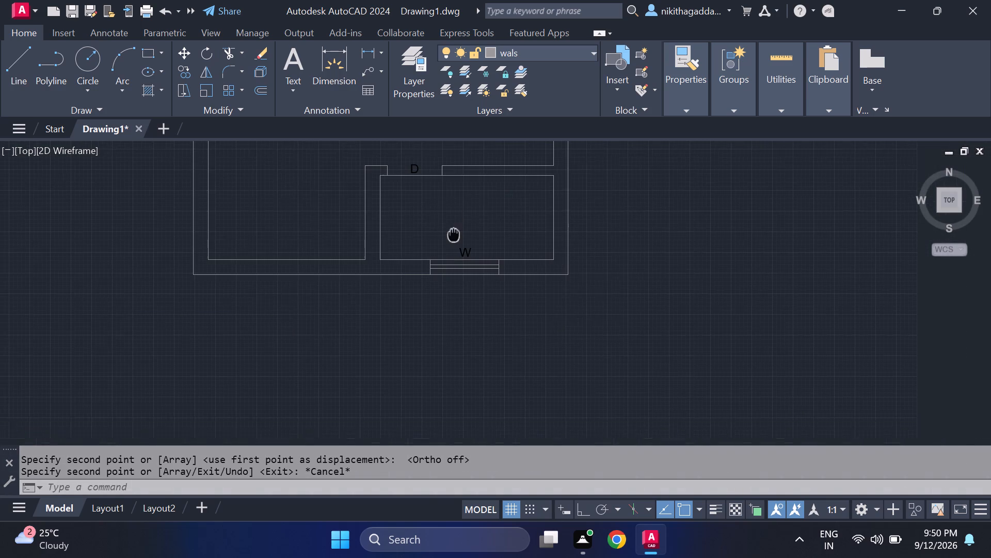
pyautogui.moveTo(454, 243); pyautogui.dragTo(453, 244, button='middle')
pyautogui.moveTo(447, 219); pyautogui.dragTo(535, 353, button='middle')
pyautogui.scroll(-1, 503, 252)
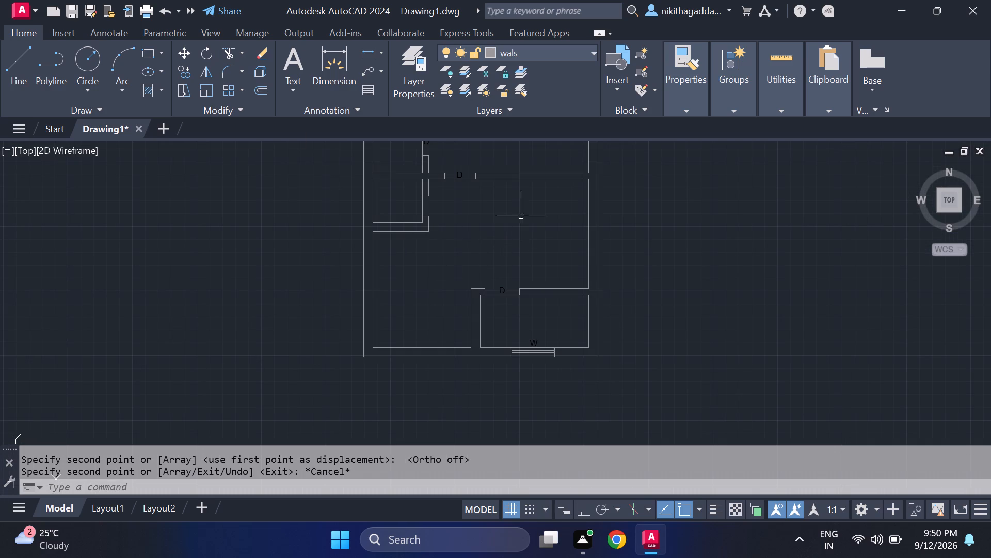
pyautogui.scroll(-1, 484, 146)
pyautogui.moveTo(490, 151); pyautogui.dragTo(542, 239, button='middle')
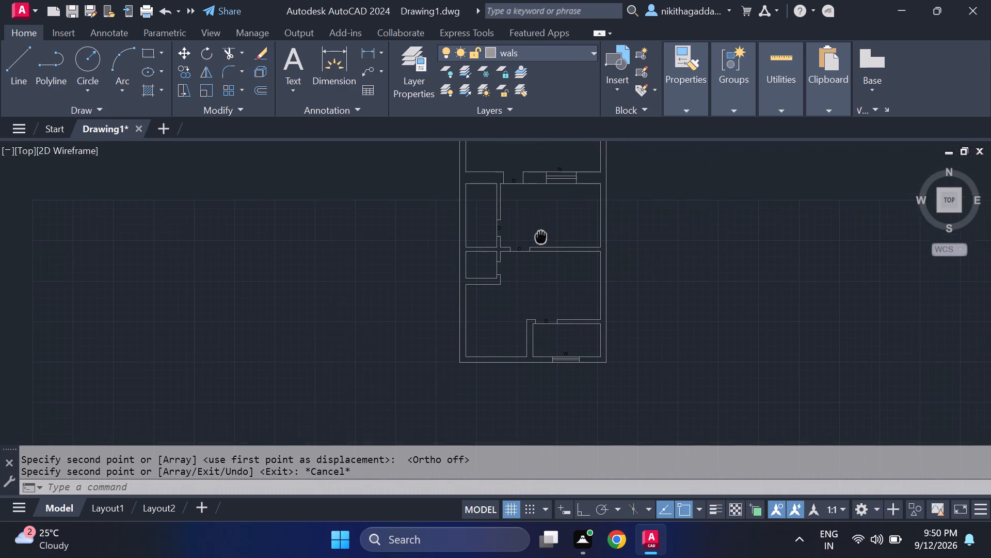
pyautogui.moveTo(542, 239); pyautogui.dragTo(543, 240, button='middle')
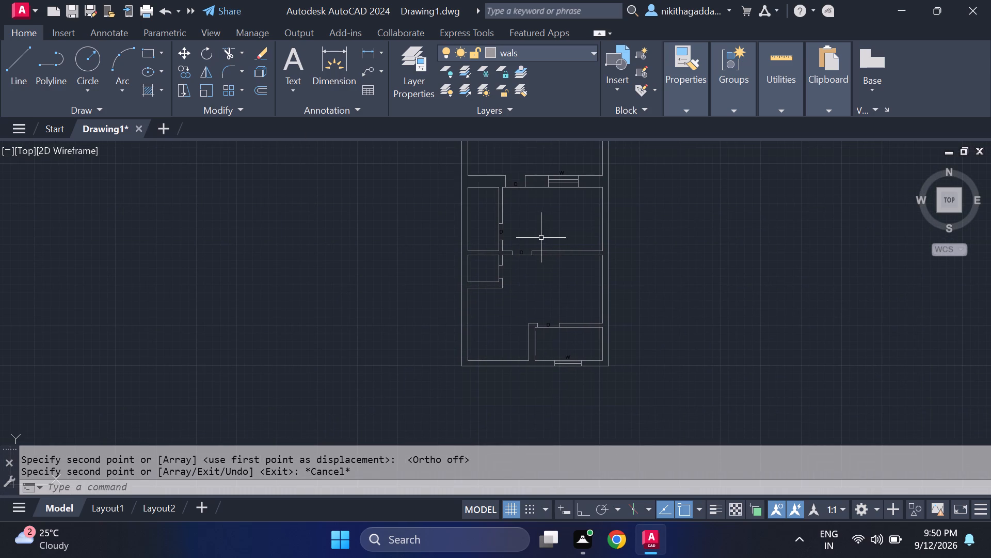
pyautogui.scroll(2, 545, 323)
pyautogui.moveTo(546, 290); pyautogui.dragTo(543, 291, button='middle')
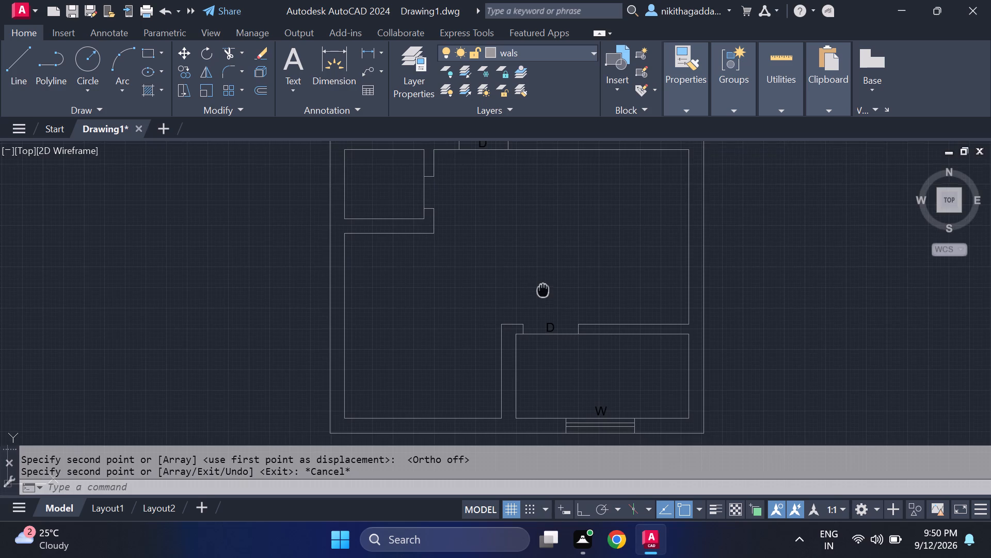
pyautogui.moveTo(543, 291); pyautogui.dragTo(554, 320, button='middle')
pyautogui.scroll(-2, 558, 313)
pyautogui.moveTo(559, 295); pyautogui.dragTo(590, 351, button='middle')
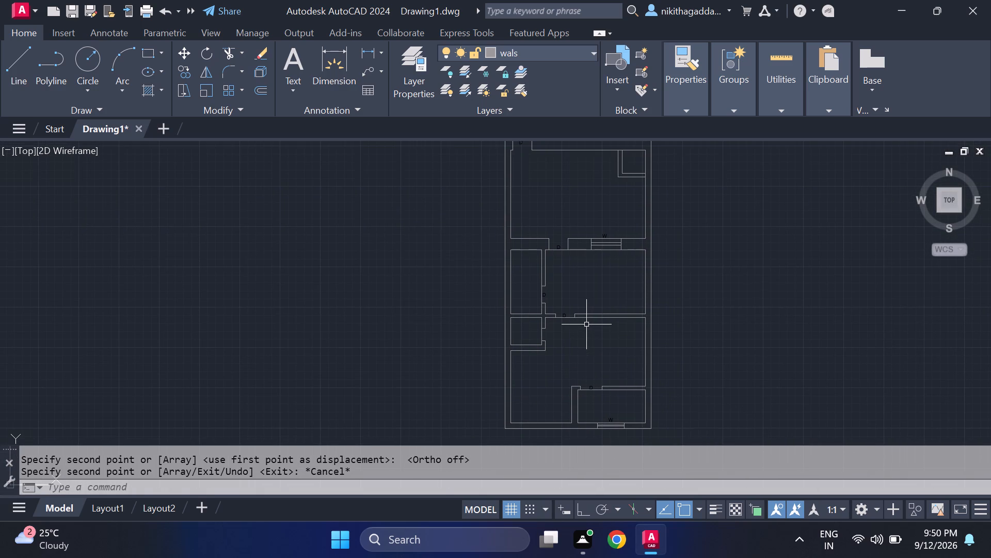
pyautogui.moveTo(599, 270); pyautogui.dragTo(593, 288, button='middle')
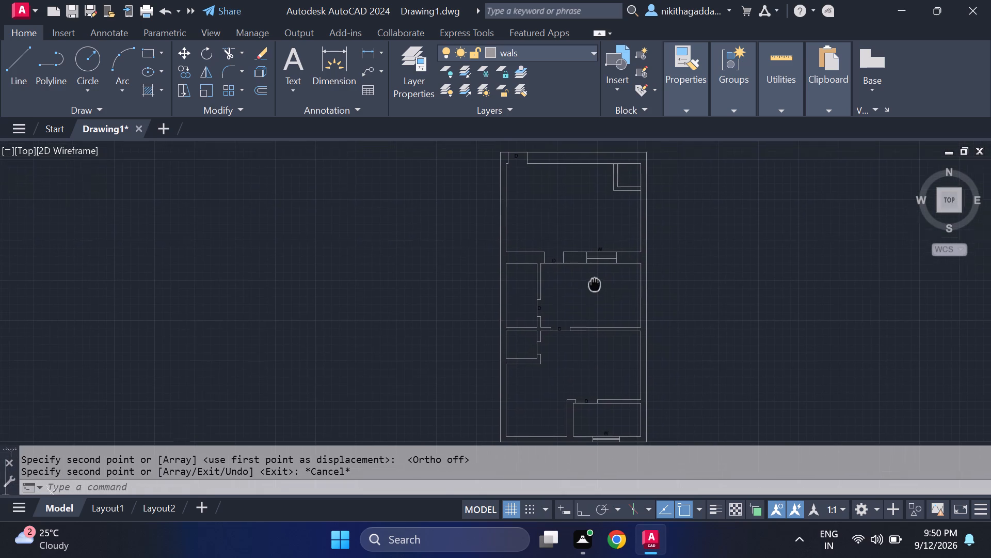
pyautogui.moveTo(593, 288); pyautogui.dragTo(615, 380, button='middle')
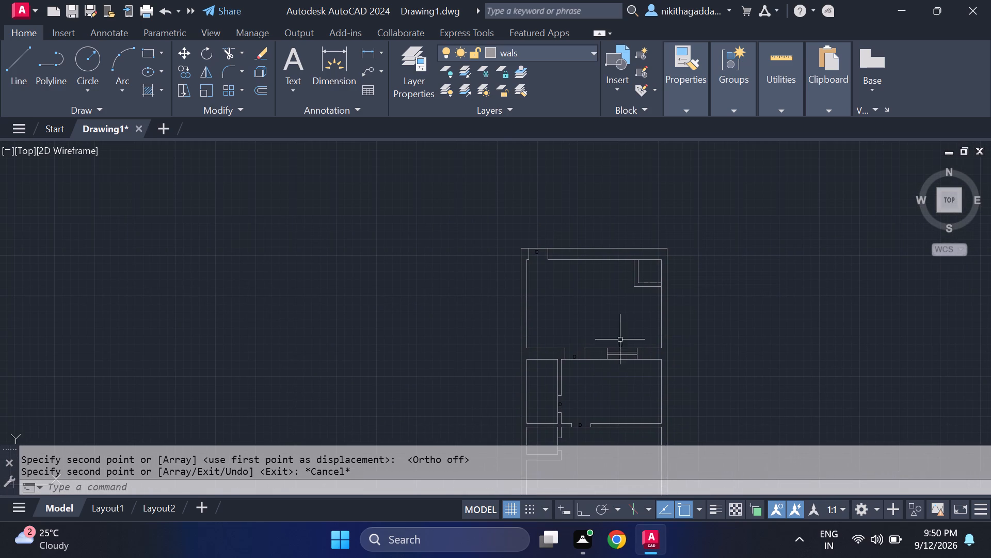
pyautogui.moveTo(614, 304); pyautogui.dragTo(622, 342, button='middle')
pyautogui.scroll(1, 621, 341)
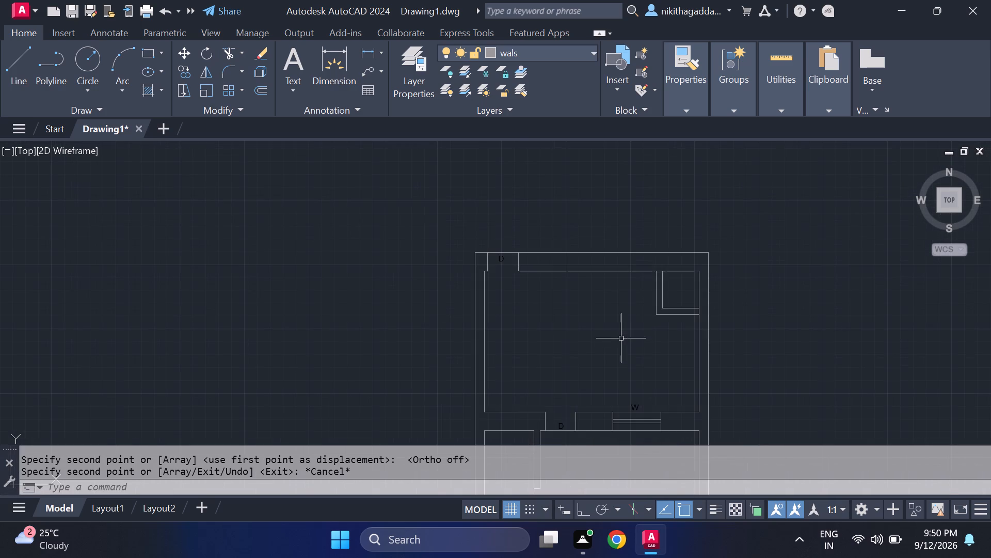
# Make the text layer current.
pyautogui.click(590, 50)
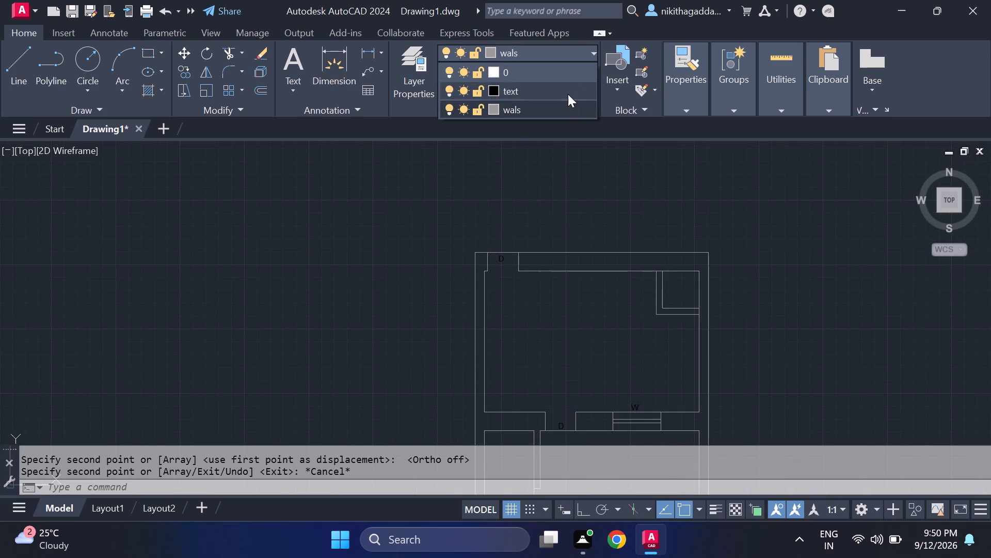
pyautogui.click(564, 92)
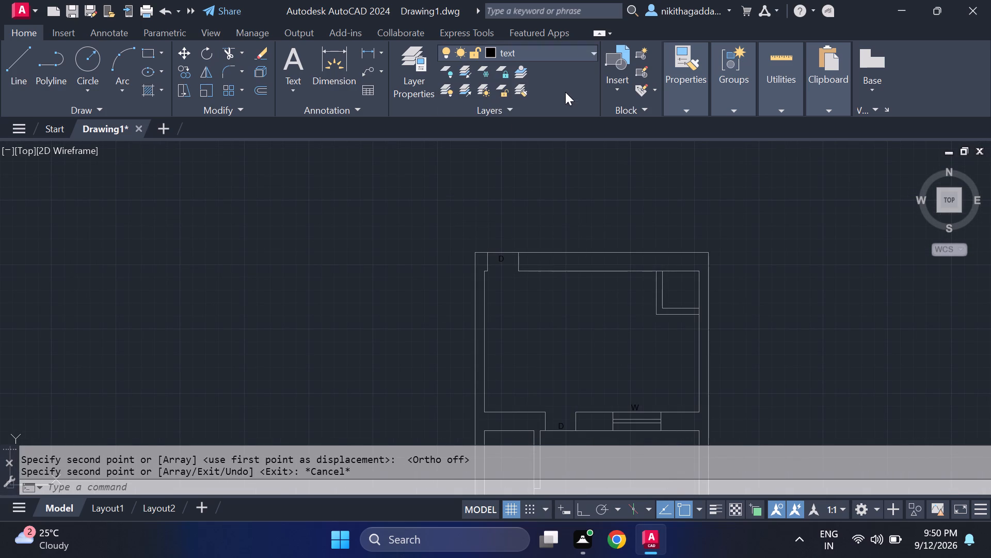
# Place the single-line text ROOM near the middle of the large north room, with height 6" and rotation 0.
pyautogui.scroll(2, 554, 349)
pyautogui.moveTo(553, 348); pyautogui.dragTo(552, 292, button='middle')
pyautogui.press('d')
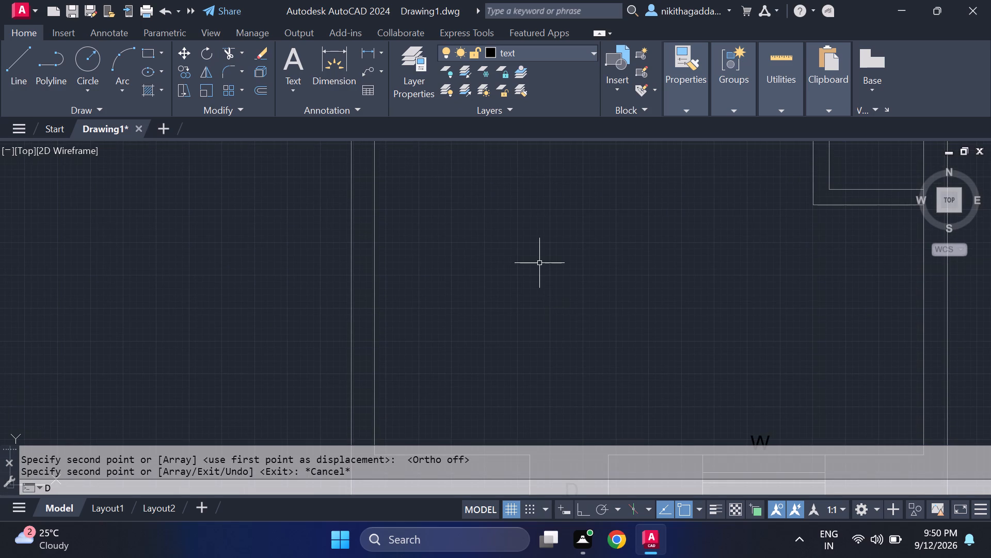
pyautogui.press('t')
pyautogui.press('Return')
pyautogui.scroll(-3, 549, 267)
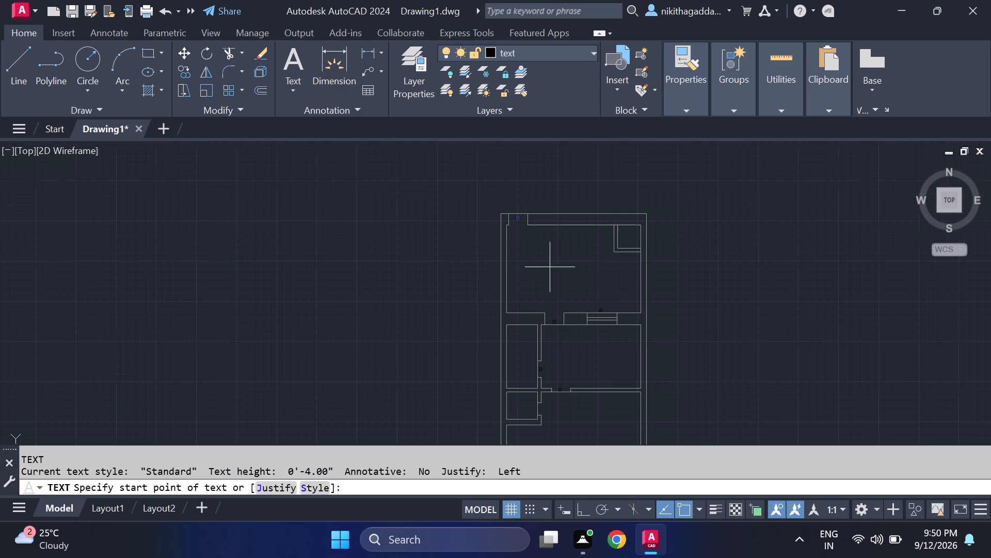
pyautogui.scroll(1, 572, 277)
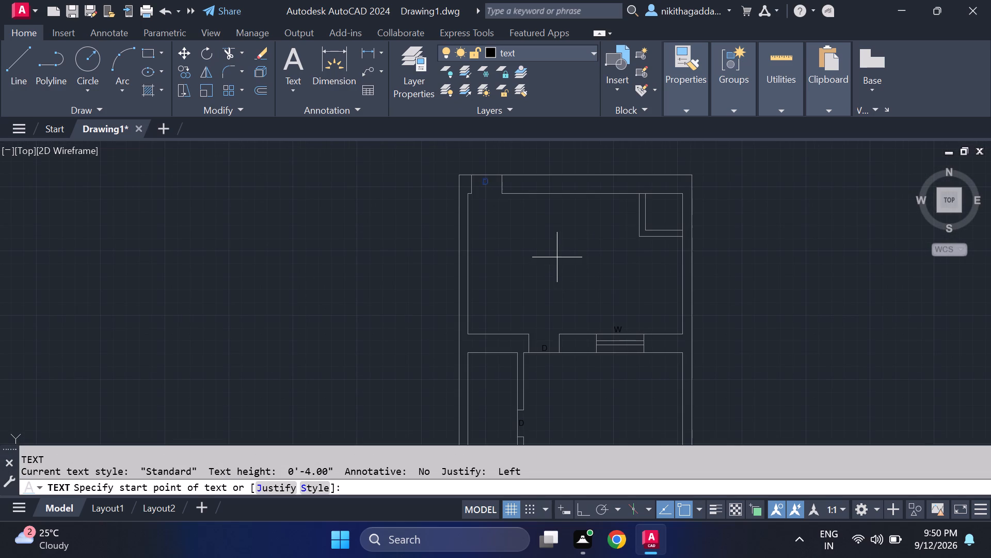
pyautogui.click(554, 250)
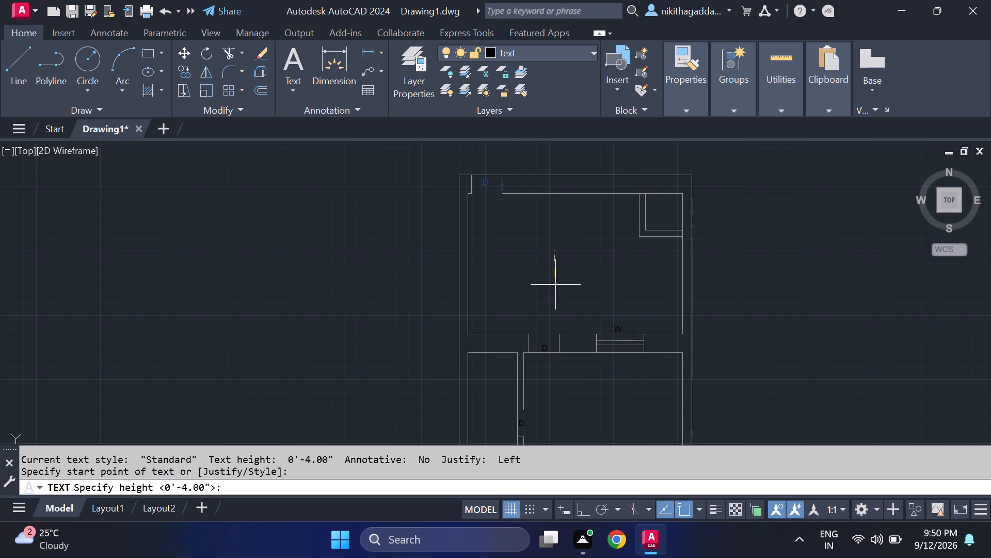
pyautogui.press('F8')
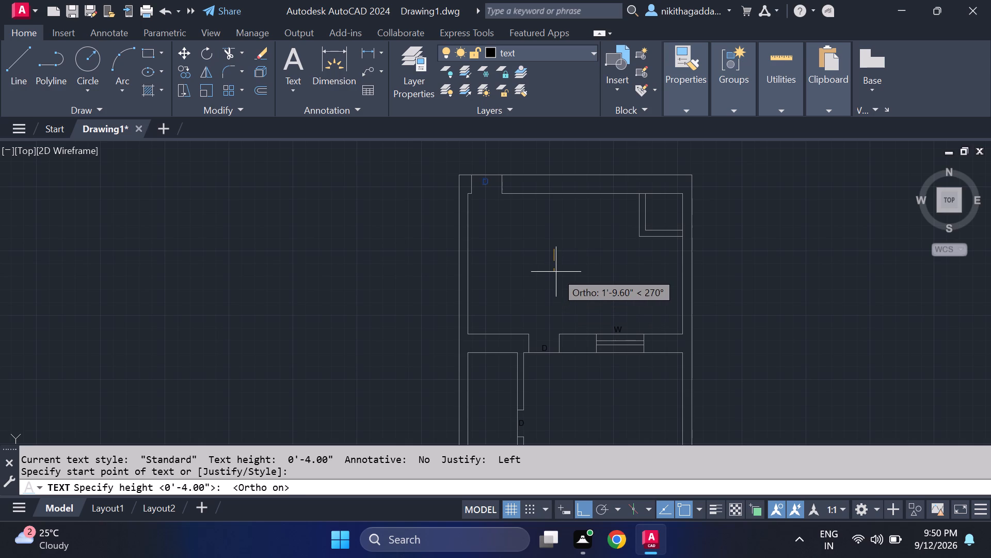
pyautogui.press('6')
pyautogui.press('Return')
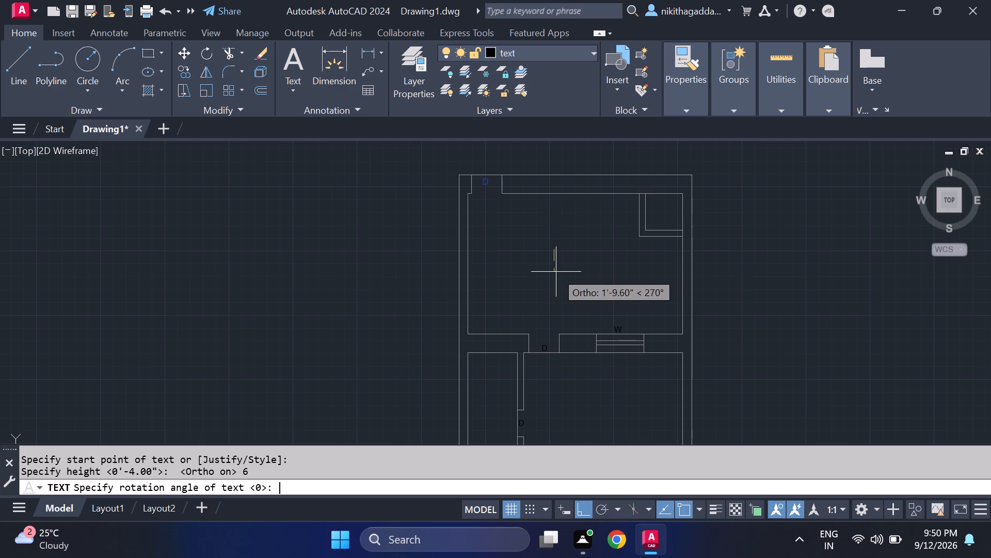
pyautogui.press('0')
pyautogui.press('Return')
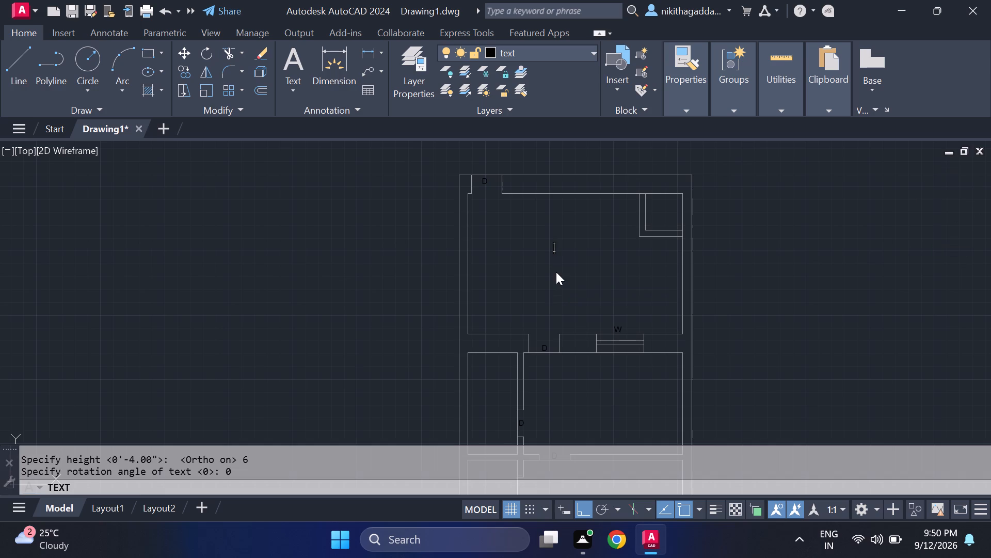
pyautogui.press('r')
pyautogui.write('OOM')
pyautogui.press('Return')
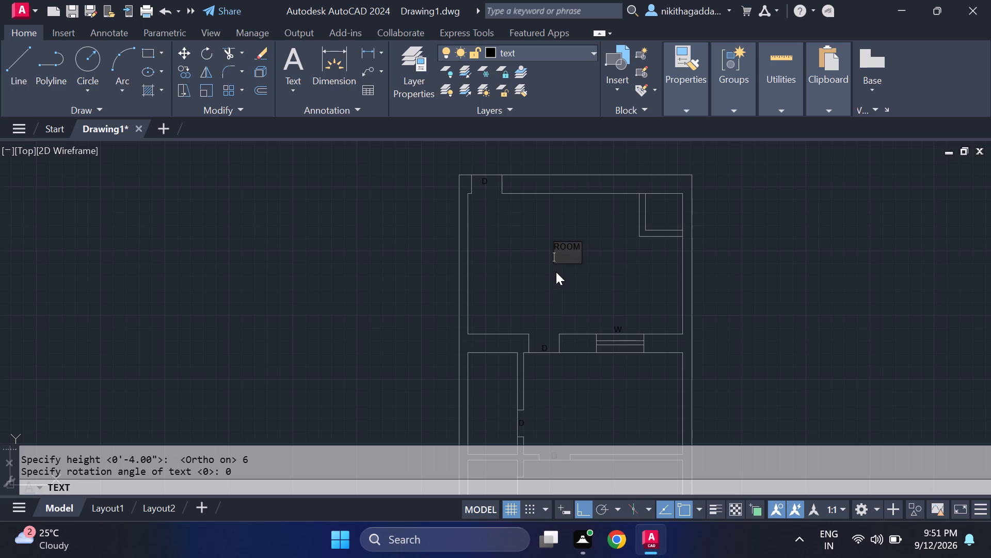
pyautogui.press('1')
pyautogui.press('7')
pyautogui.press('Escape')
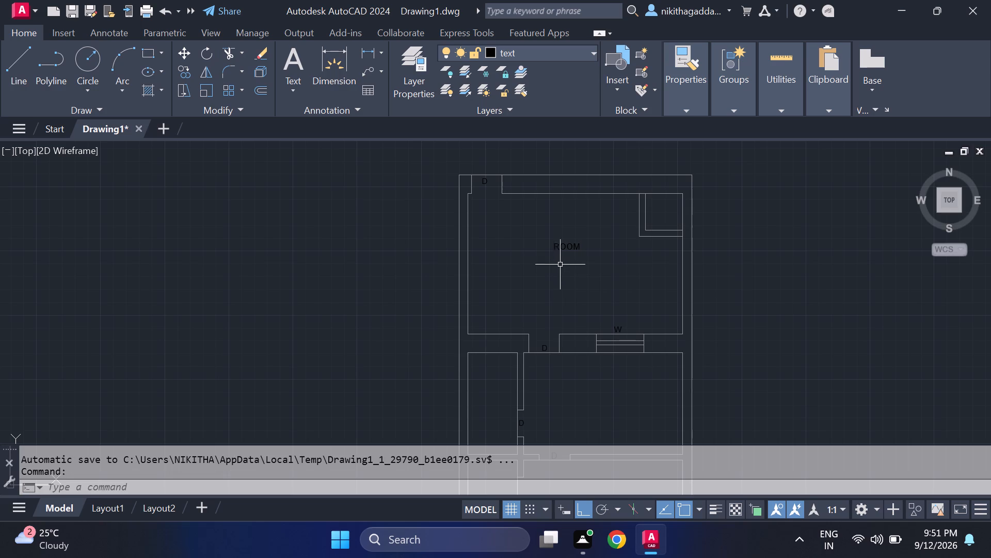
# Copy the ROOM label straight down to just below the original in the large north room.
pyautogui.scroll(-1, 577, 270)
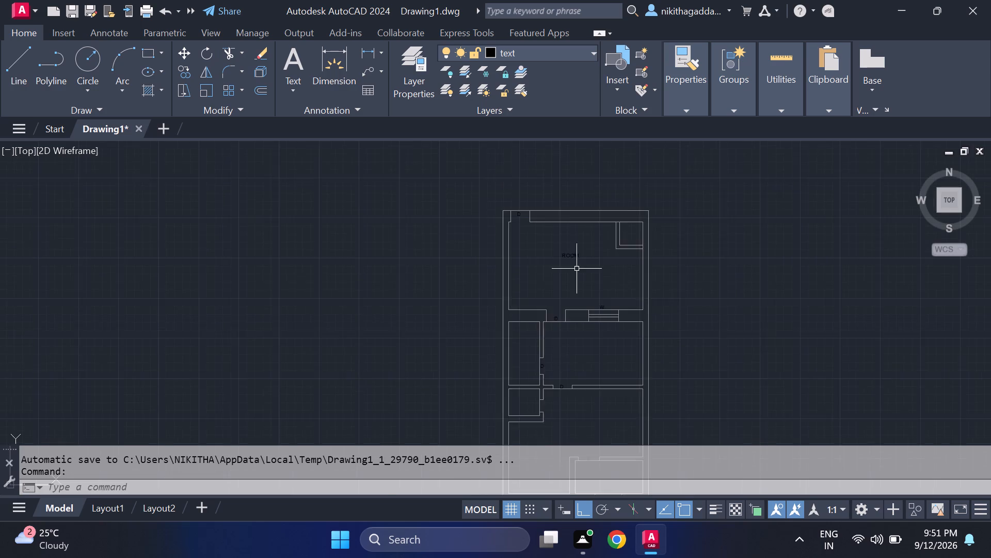
pyautogui.scroll(2, 577, 268)
pyautogui.click(581, 209)
pyautogui.click(529, 265)
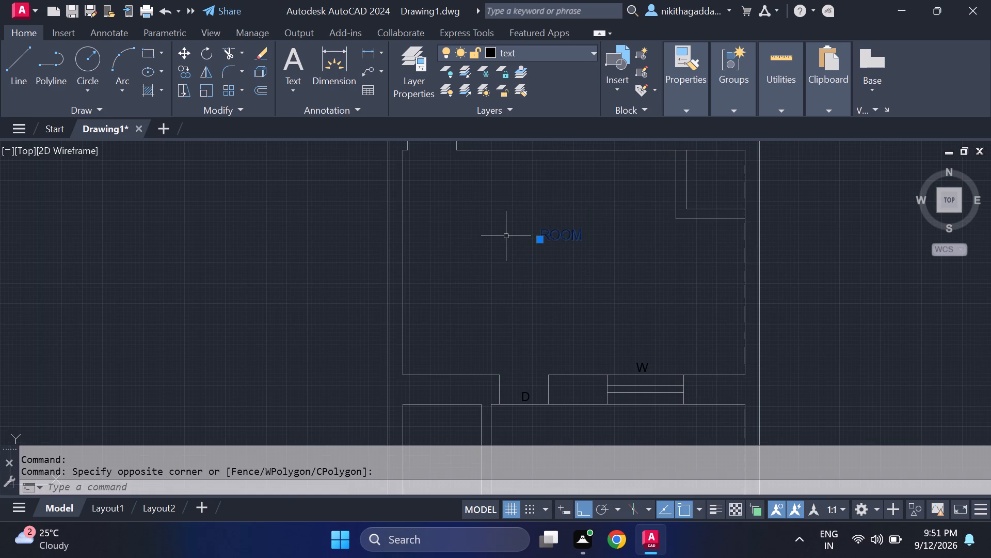
pyautogui.write('CO')
pyautogui.press('Return')
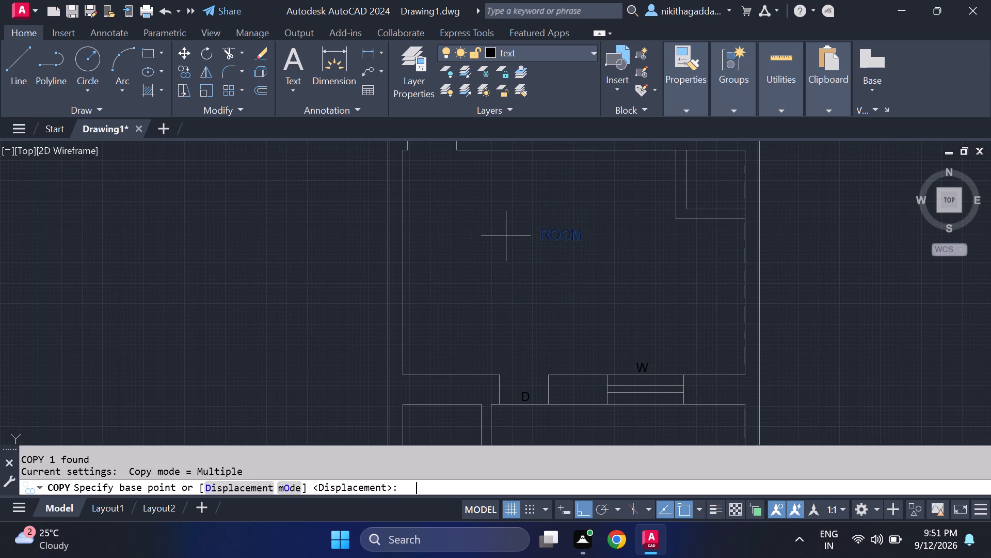
pyautogui.click(552, 243)
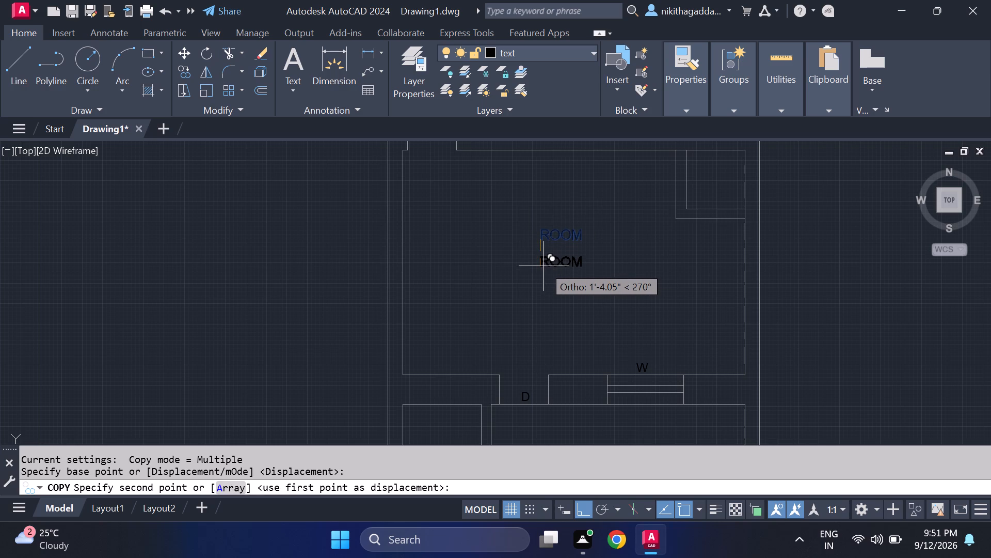
pyautogui.click(545, 264)
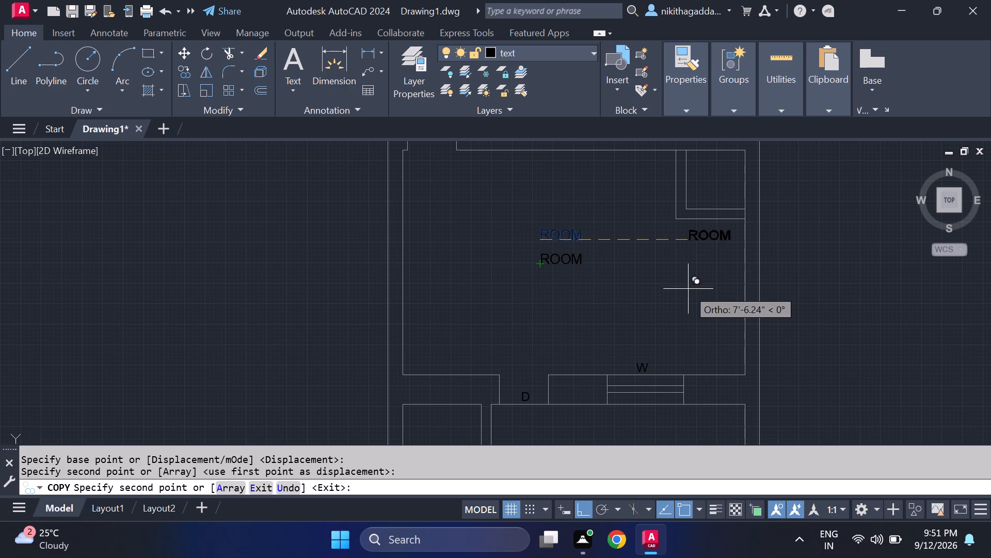
pyautogui.press('Escape')
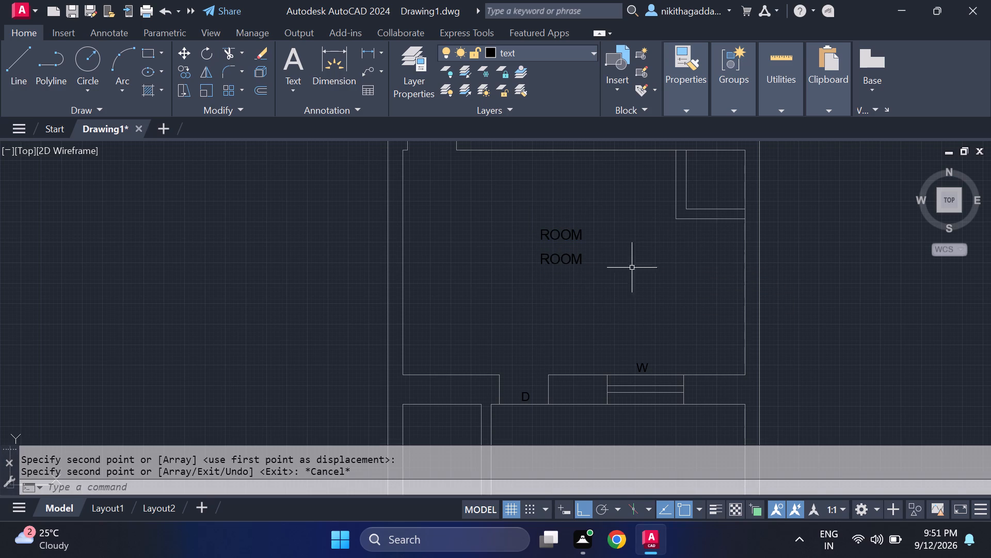
# Change the lower ROOM copy's text to 17'-6" X11'-5".
pyautogui.doubleClick(576, 261)
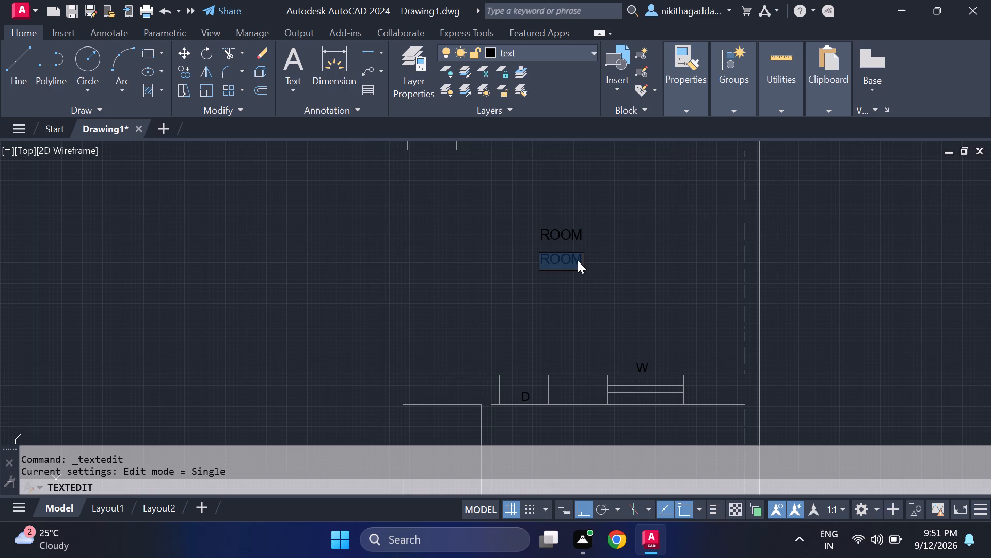
pyautogui.press('Delete')
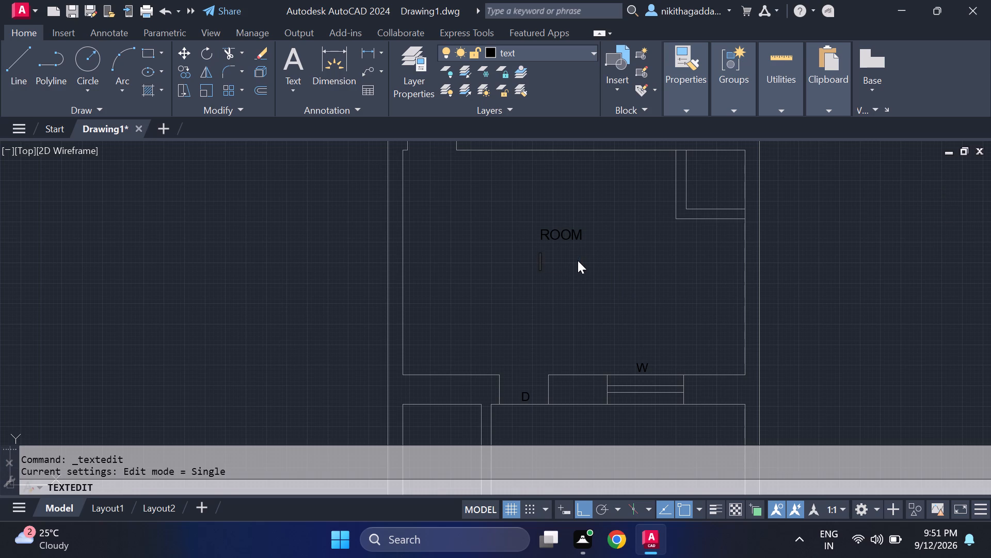
pyautogui.write('17')
pyautogui.press("'")
pyautogui.write('-6')
pyautogui.hotkey('shift', '"')
pyautogui.press('space')
pyautogui.write('X')
pyautogui.write('11')
pyautogui.write("'-5")
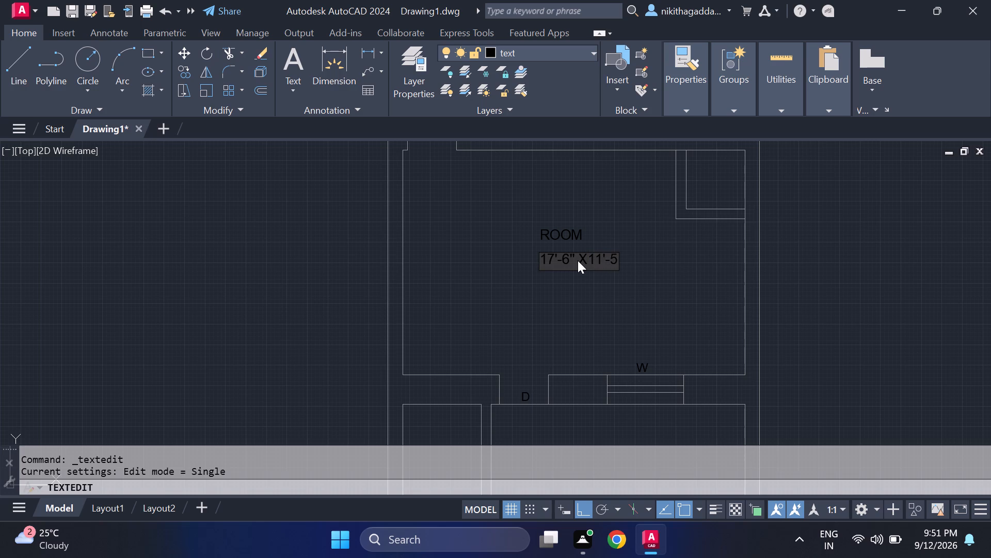
pyautogui.hotkey('shift', '"')
pyautogui.press('Return')
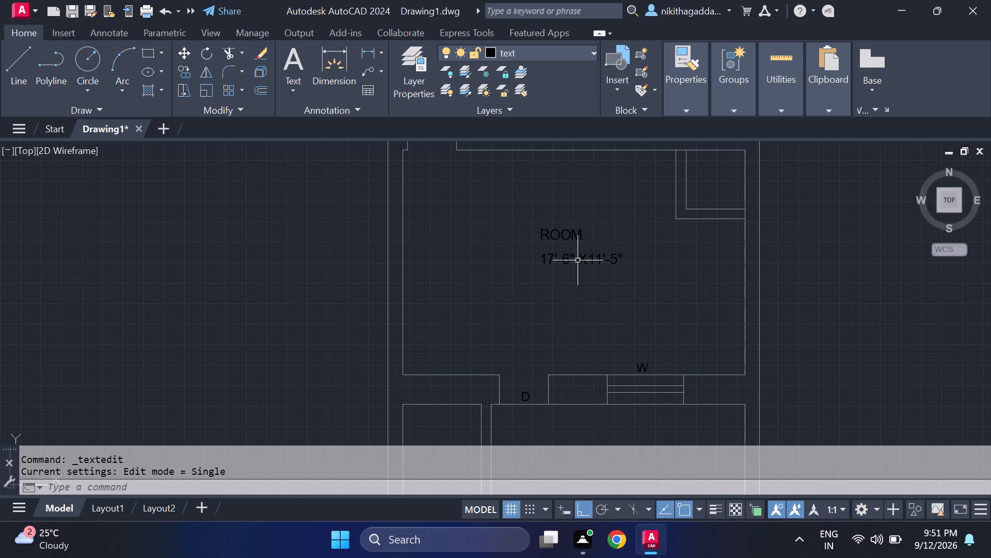
# Move the 17'-6" X11'-5" size text slightly west so it sits more centrally beneath the ROOM label.
pyautogui.scroll(2, 613, 246)
pyautogui.moveTo(613, 246); pyautogui.dragTo(608, 252)
pyautogui.click(538, 311)
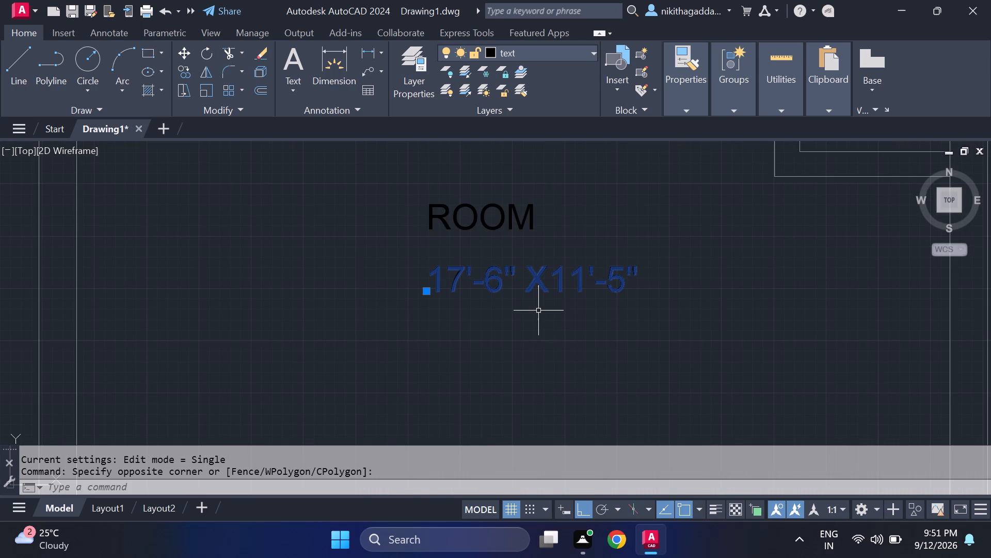
pyautogui.press('m')
pyautogui.press('Return')
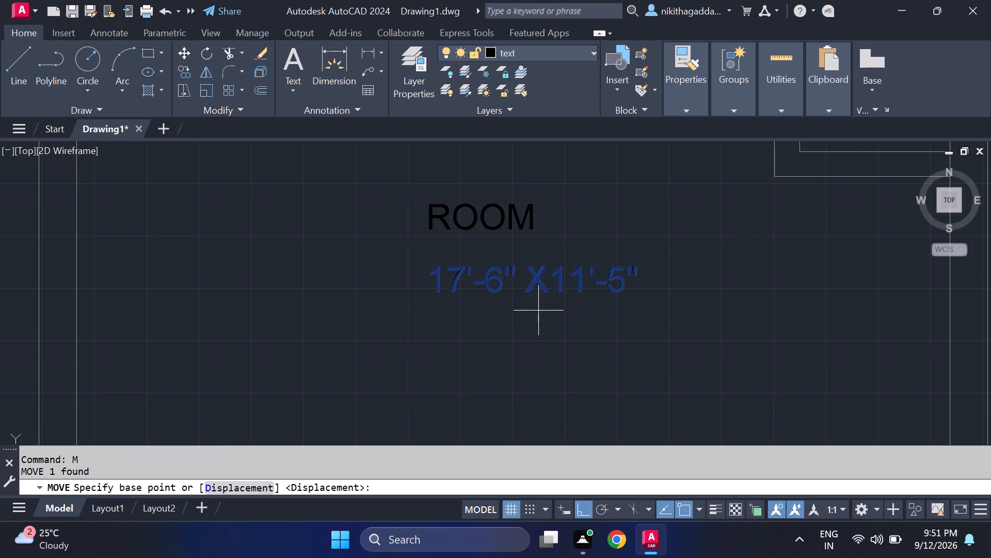
pyautogui.click(433, 283)
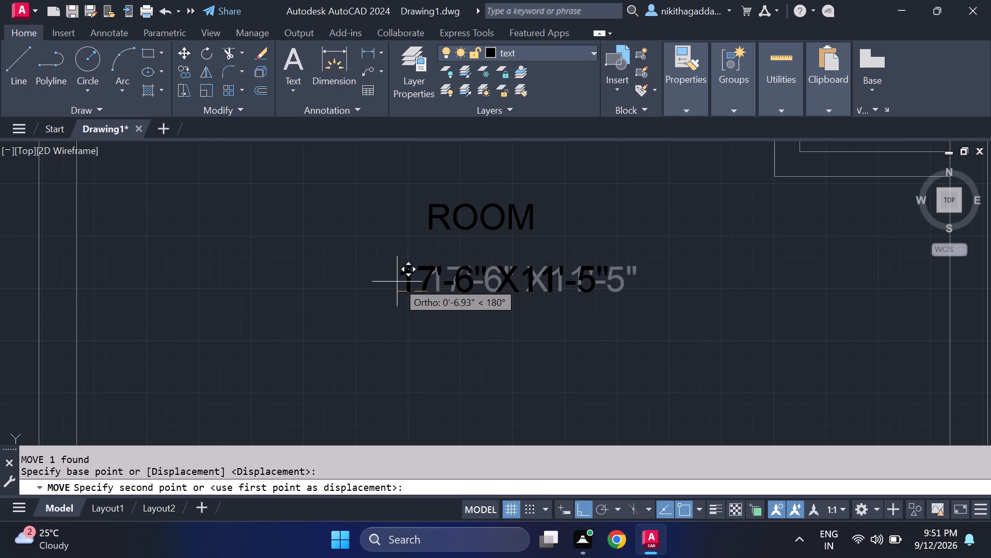
pyautogui.click(393, 269)
# Move the 17'-6" X11'-5" size text up, with Ortho off, so it sits centred and close beneath the ROOM label.
pyautogui.scroll(-4, 470, 287)
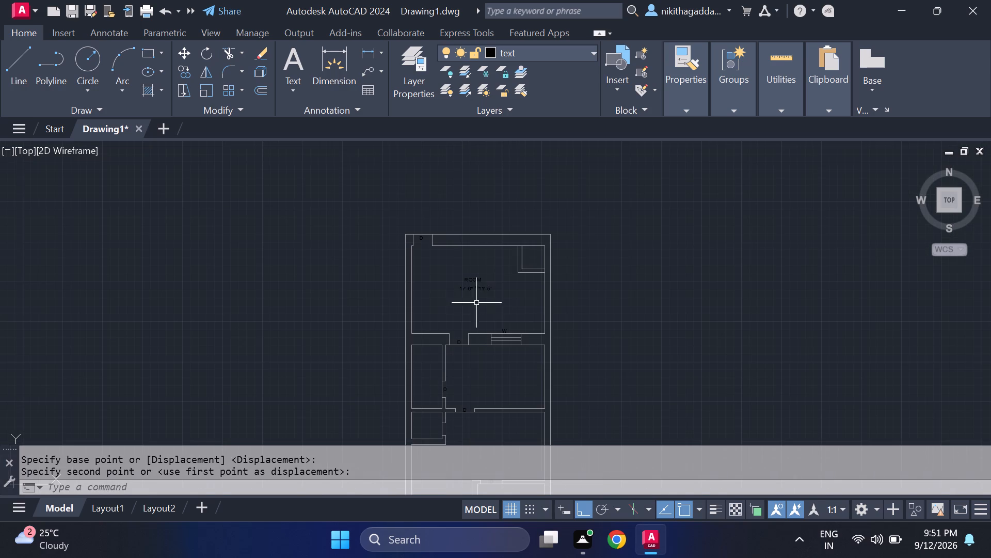
pyautogui.moveTo(498, 308); pyautogui.dragTo(495, 297, button='middle')
pyautogui.scroll(3, 471, 278)
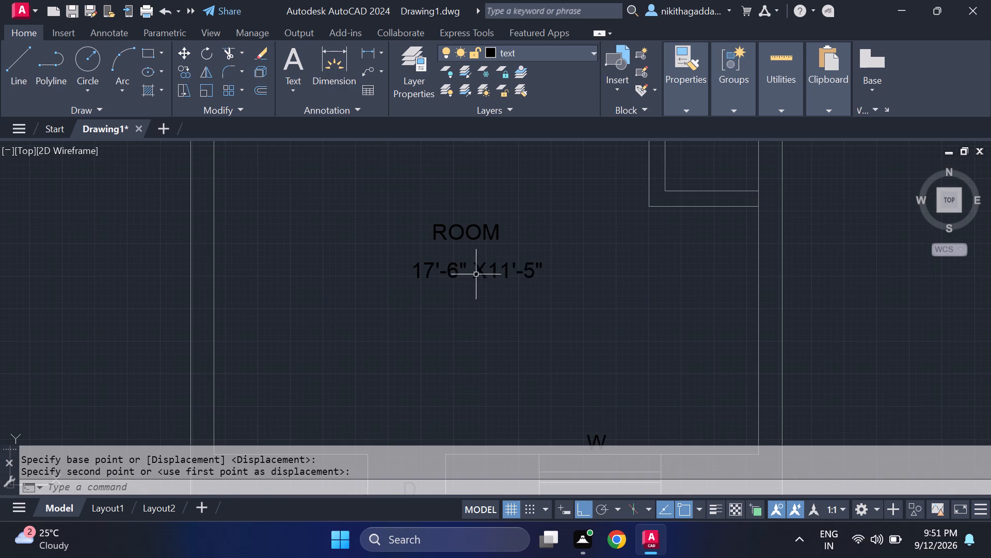
pyautogui.moveTo(523, 254); pyautogui.dragTo(515, 261)
pyautogui.click(486, 300)
pyautogui.press('m')
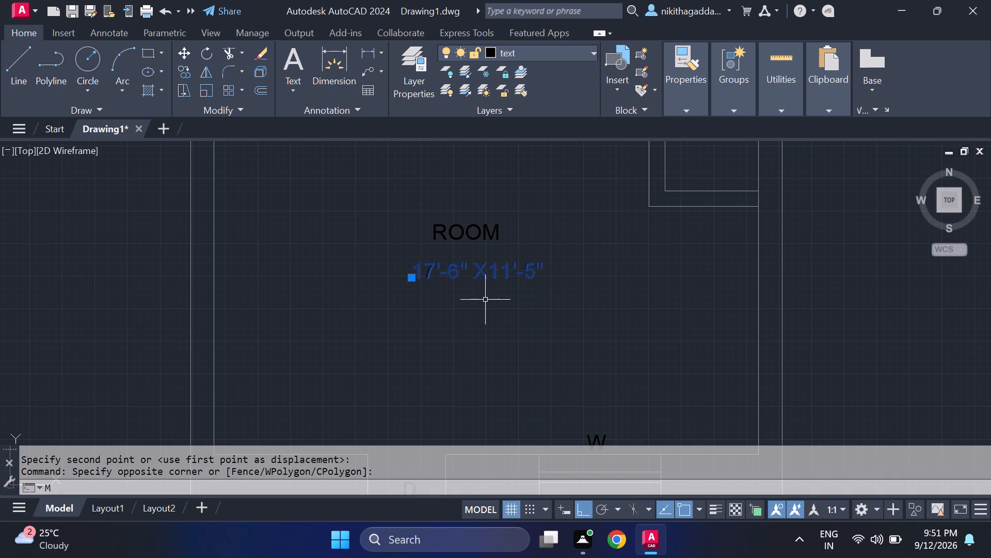
pyautogui.press('Return')
pyautogui.scroll(2, 476, 311)
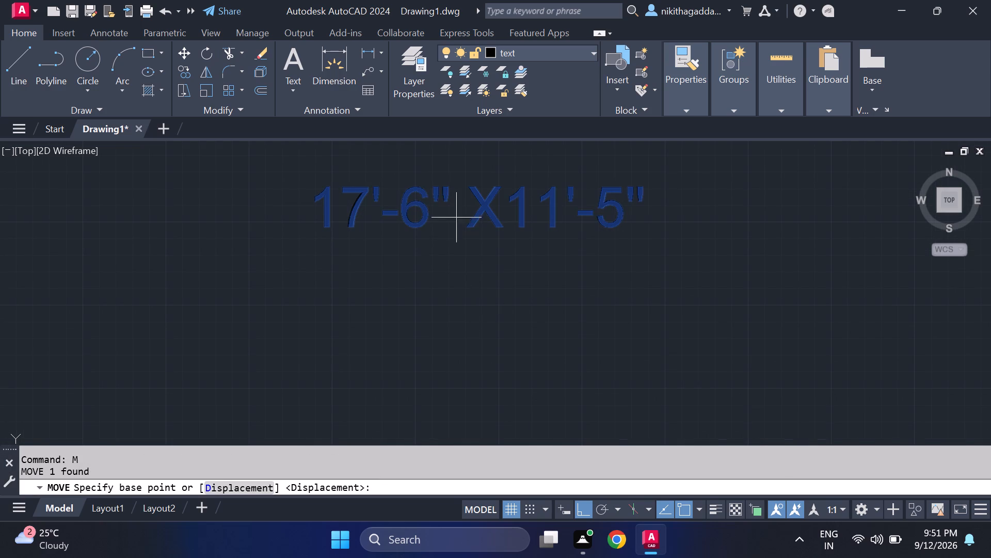
pyautogui.scroll(-2, 451, 221)
pyautogui.moveTo(452, 222); pyautogui.dragTo(458, 266, button='middle')
pyautogui.scroll(1, 458, 266)
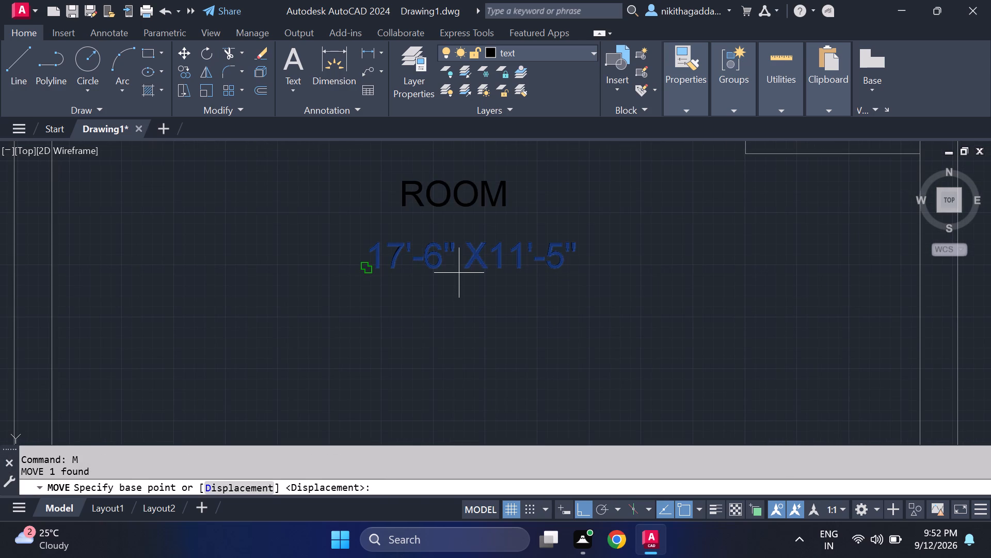
pyautogui.click(461, 272)
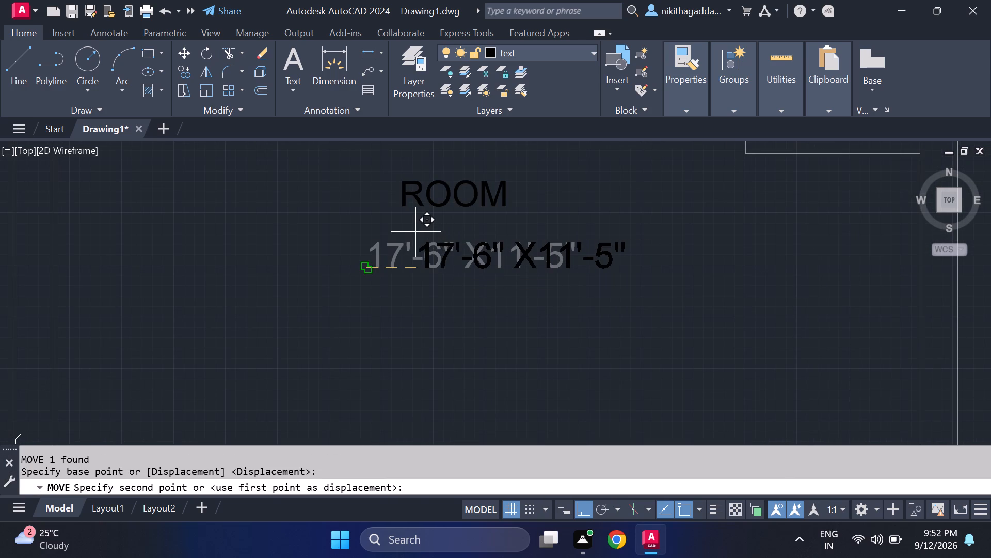
pyautogui.press('F8')
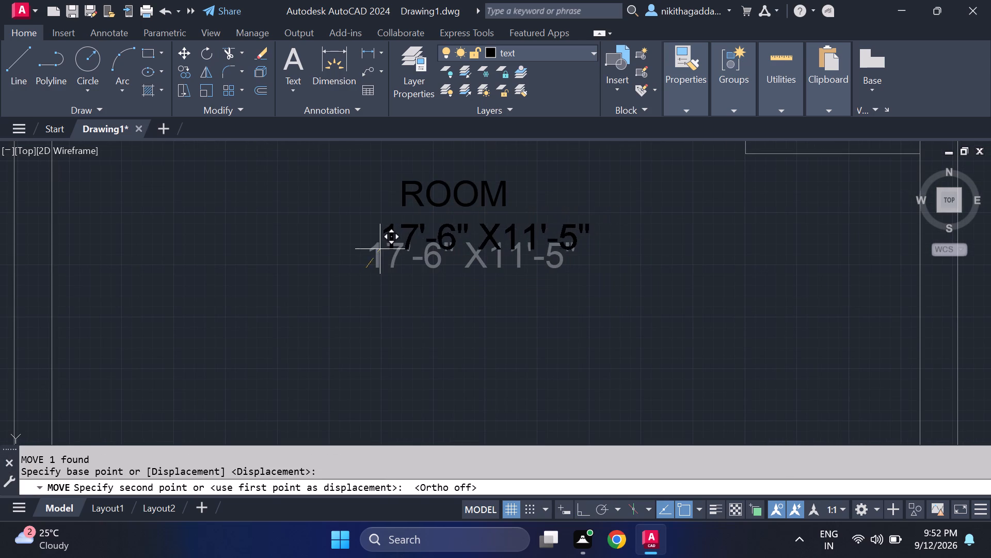
pyautogui.scroll(2, 377, 250)
pyautogui.scroll(-2, 356, 248)
pyautogui.moveTo(354, 244); pyautogui.dragTo(353, 244, button='middle')
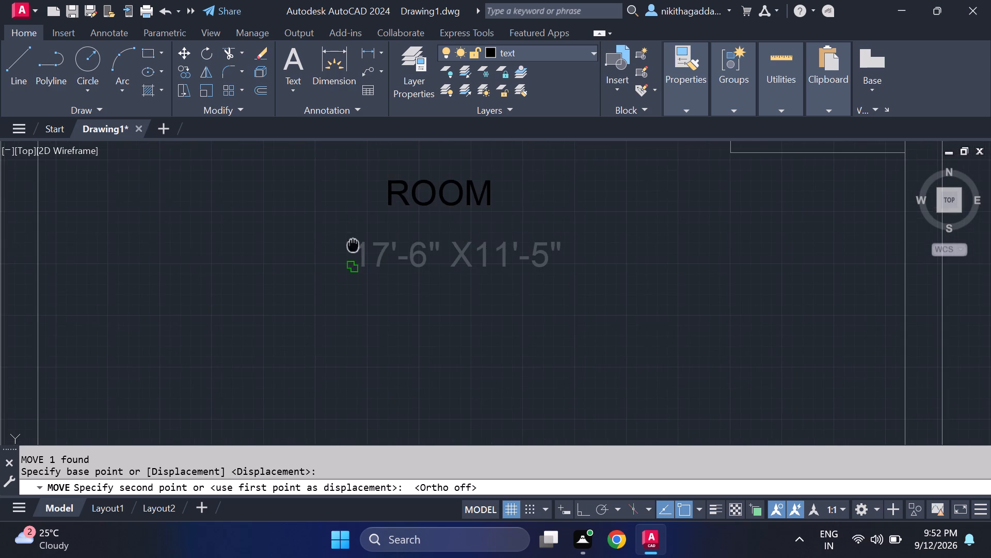
pyautogui.moveTo(353, 244); pyautogui.dragTo(339, 266, button='middle')
pyautogui.click(324, 263)
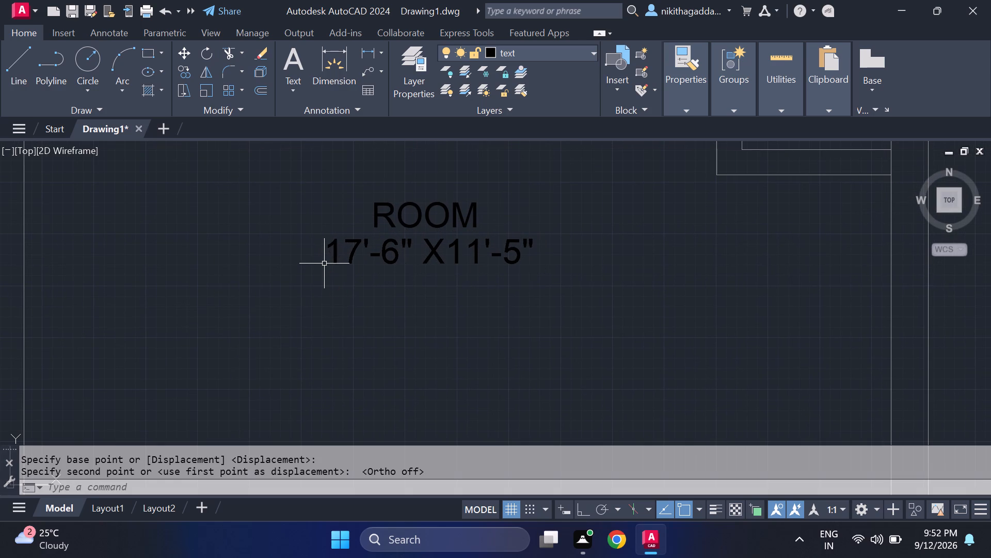
# Copy the ROOM label and its size text together into the narrow west room and the wider room east of it.
pyautogui.scroll(-2, 558, 300)
pyautogui.moveTo(563, 325); pyautogui.dragTo(574, 269, button='middle')
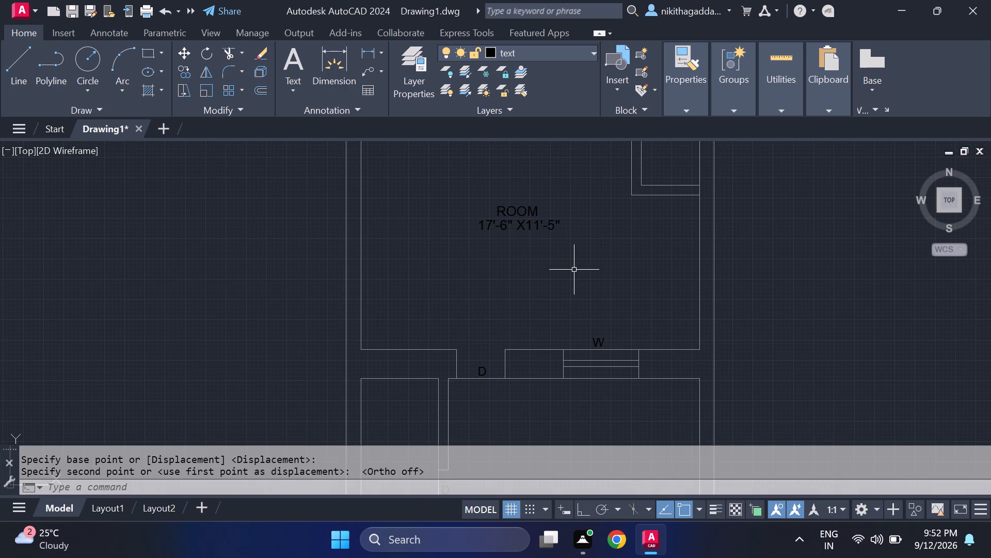
pyautogui.scroll(-1, 574, 270)
pyautogui.scroll(1, 568, 265)
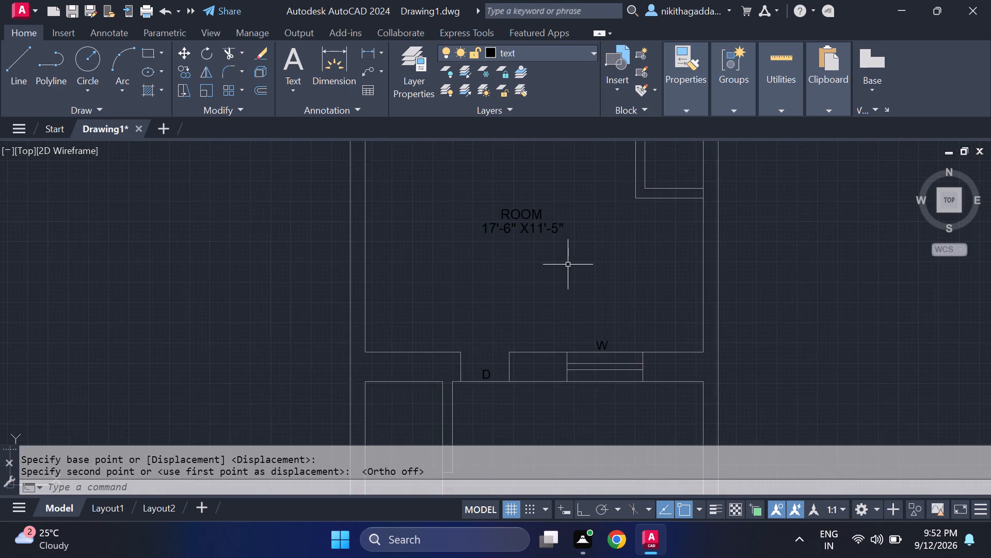
pyautogui.scroll(2, 568, 265)
pyautogui.scroll(-1, 560, 214)
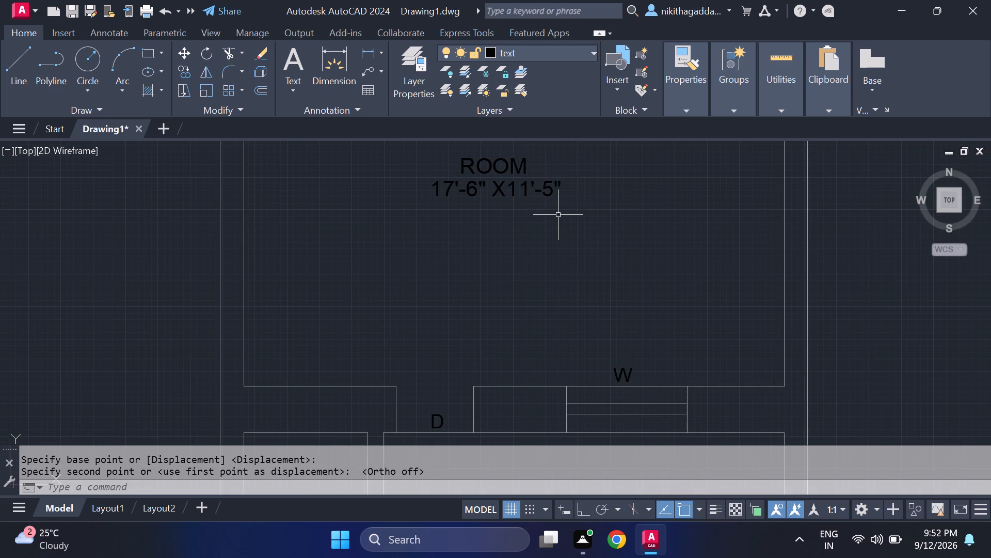
pyautogui.moveTo(558, 219); pyautogui.dragTo(560, 235, button='middle')
pyautogui.click(556, 173)
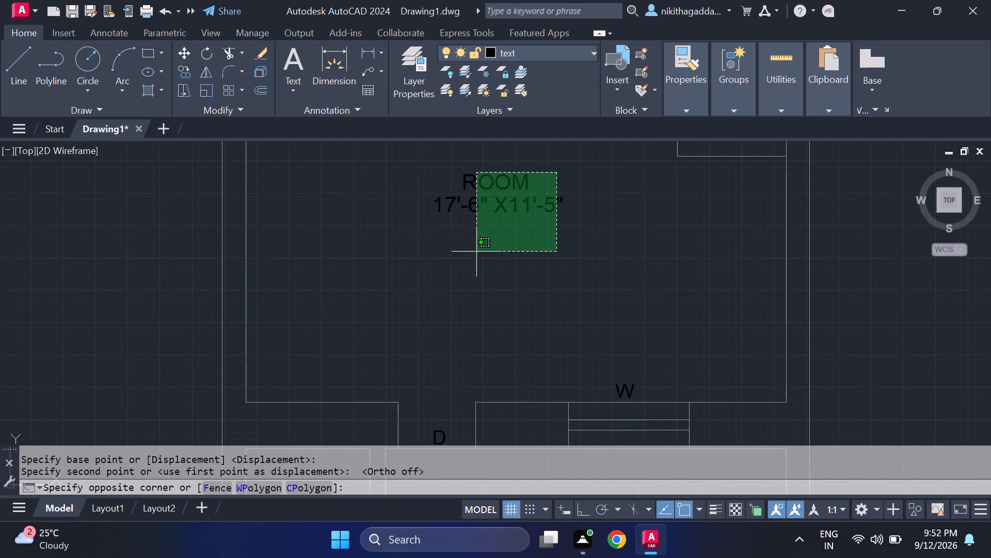
pyautogui.click(338, 259)
pyautogui.write('CO')
pyautogui.press('Return')
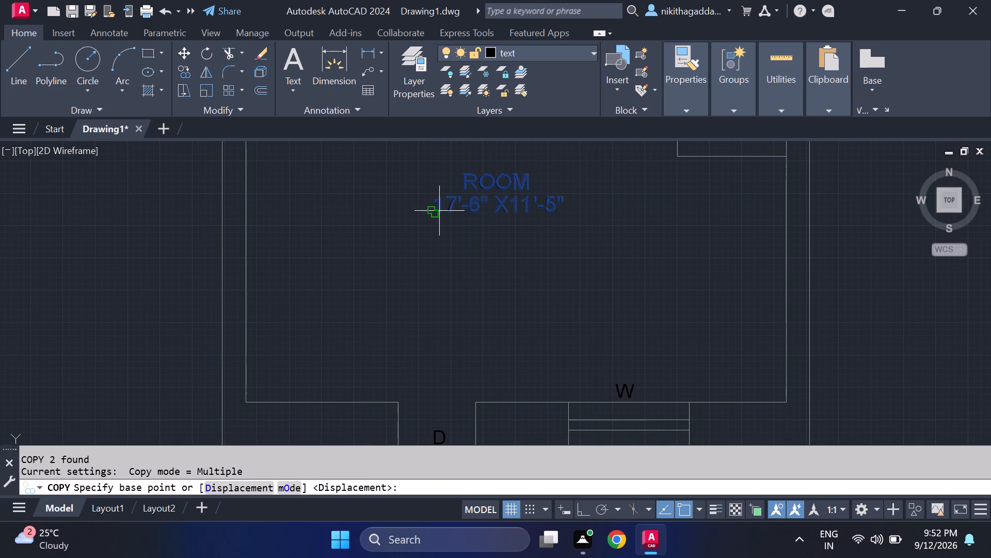
pyautogui.click(438, 209)
pyautogui.scroll(-3, 445, 294)
pyautogui.moveTo(440, 292); pyautogui.dragTo(432, 232, button='middle')
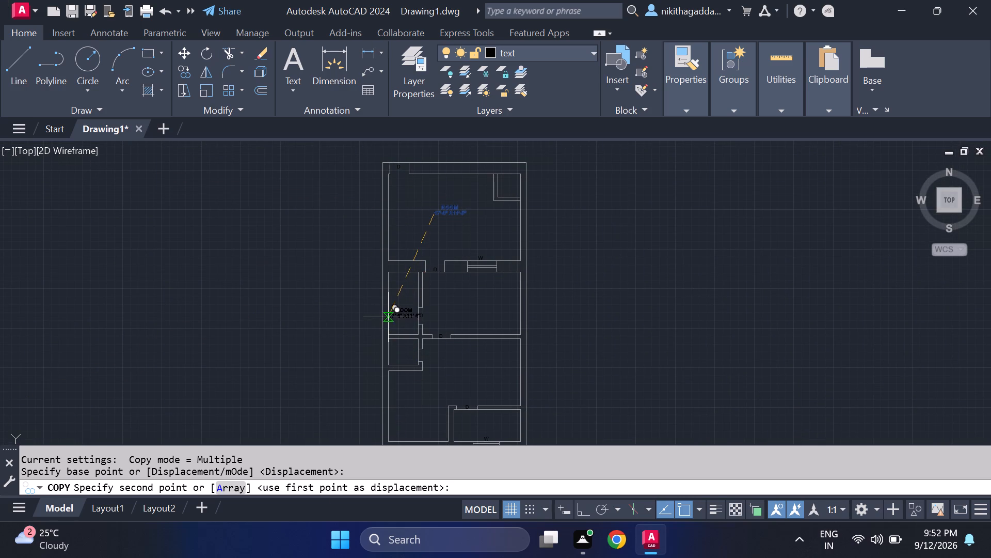
pyautogui.scroll(3, 389, 315)
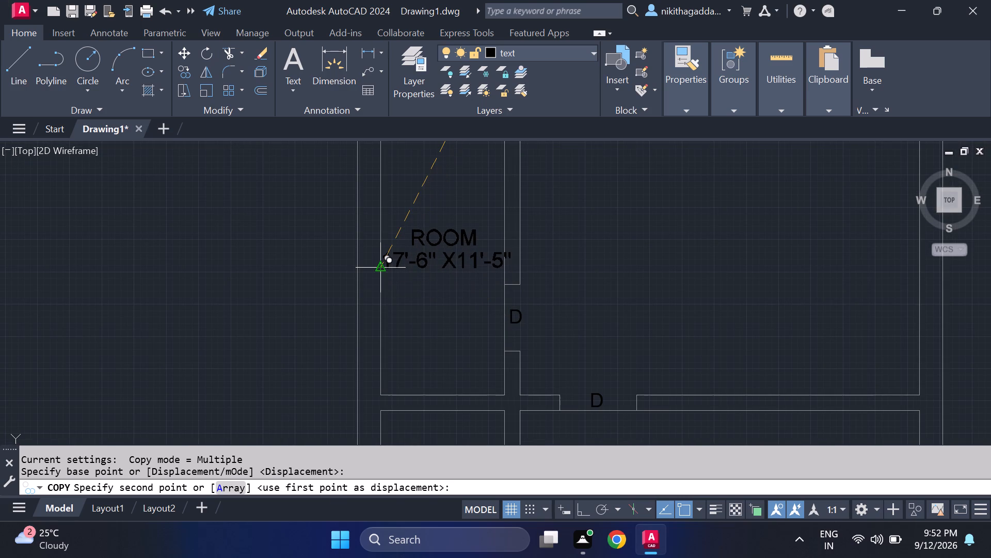
pyautogui.scroll(1, 383, 265)
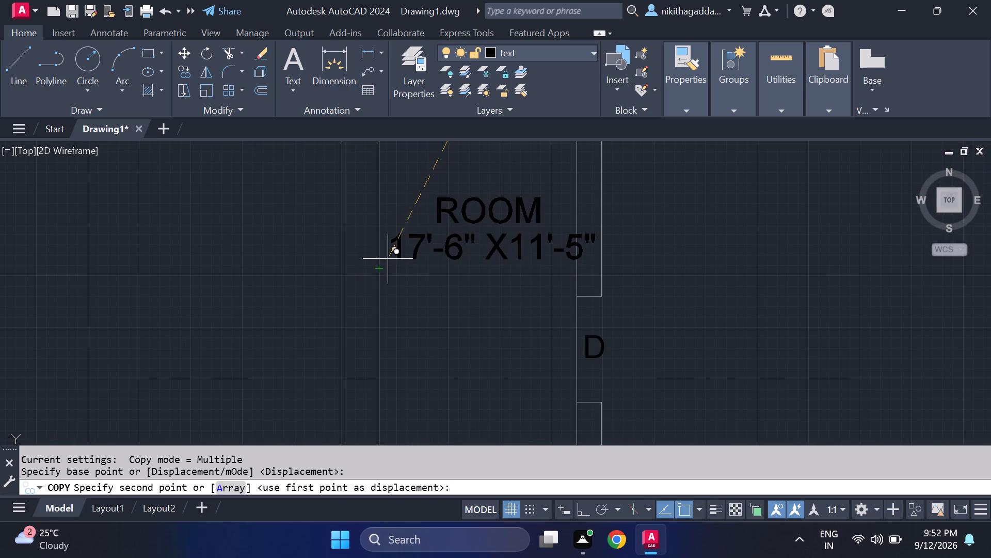
pyautogui.click(388, 259)
pyautogui.scroll(-1, 679, 320)
pyautogui.moveTo(679, 320); pyautogui.dragTo(677, 319, button='middle')
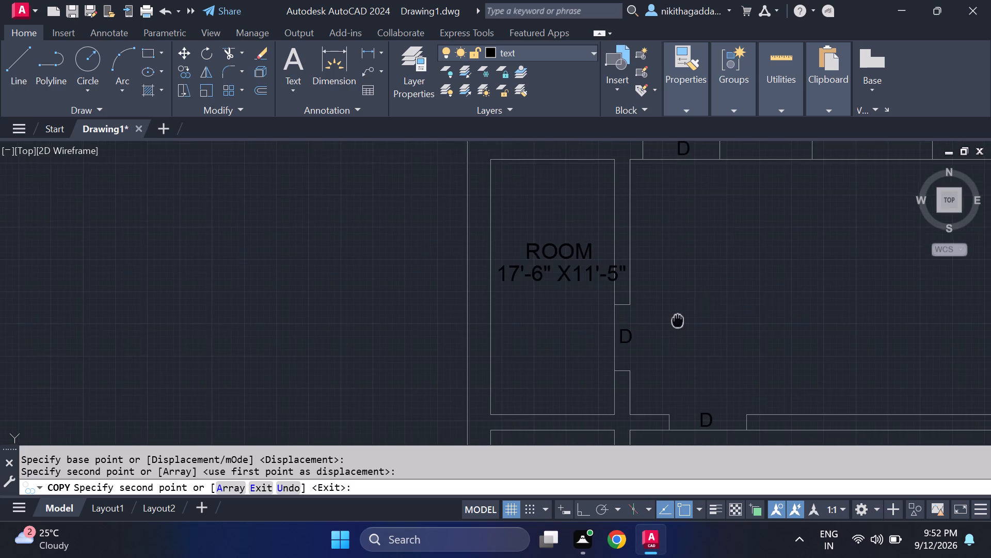
pyautogui.moveTo(677, 319); pyautogui.dragTo(474, 317, button='middle')
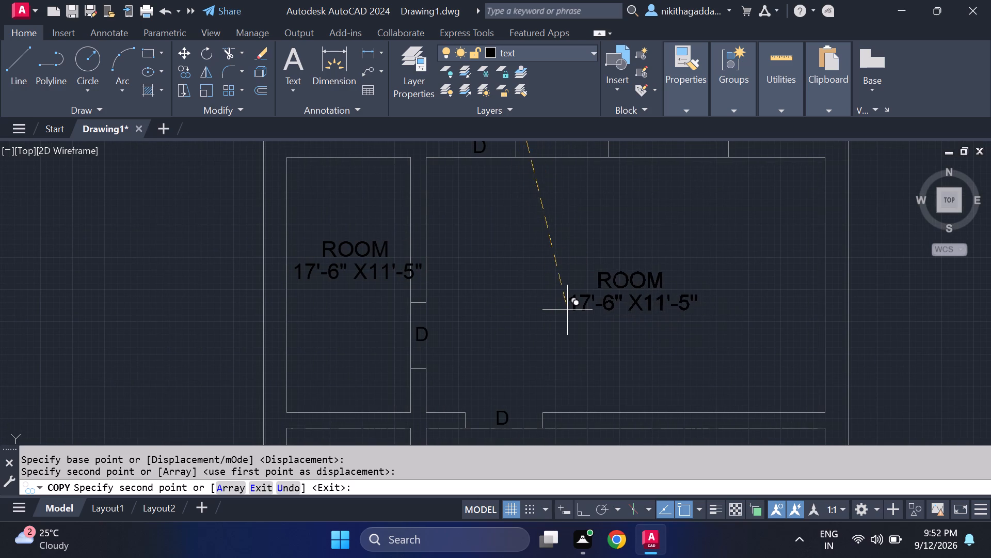
pyautogui.click(579, 292)
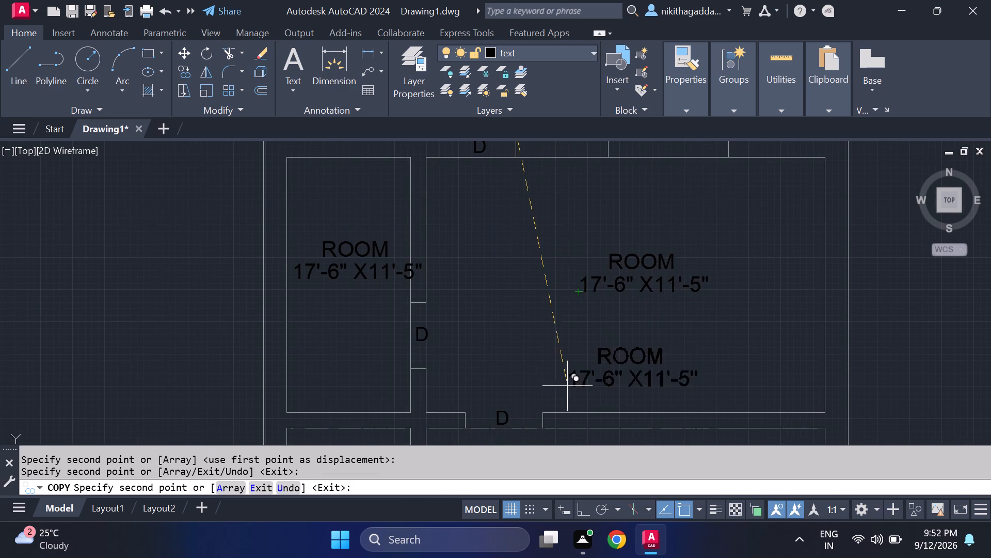
# Place further copies of the ROOM and size text pair in the large southern room and the small southeast room.
pyautogui.scroll(-2, 567, 384)
pyautogui.moveTo(566, 358); pyautogui.dragTo(555, 266, button='middle')
pyautogui.scroll(1, 551, 378)
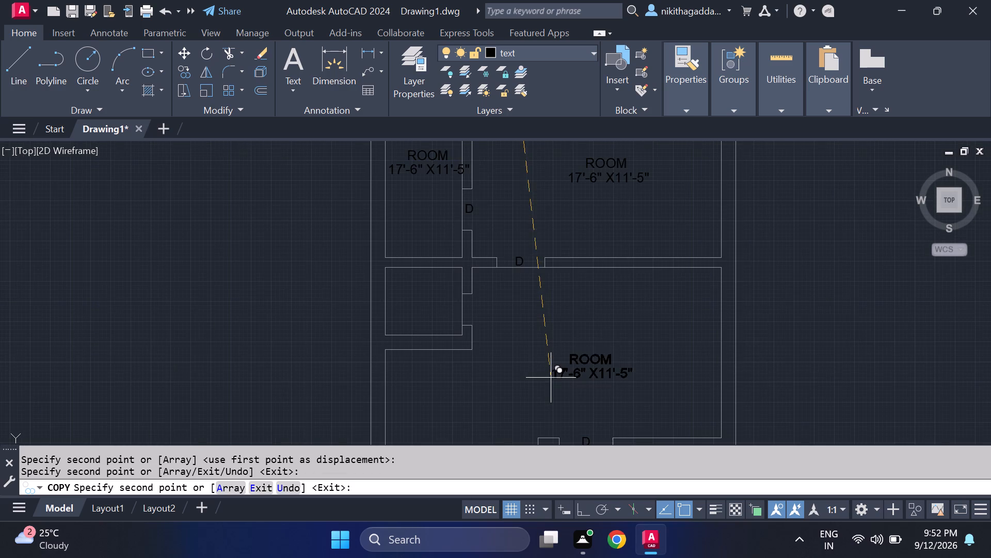
pyautogui.click(561, 342)
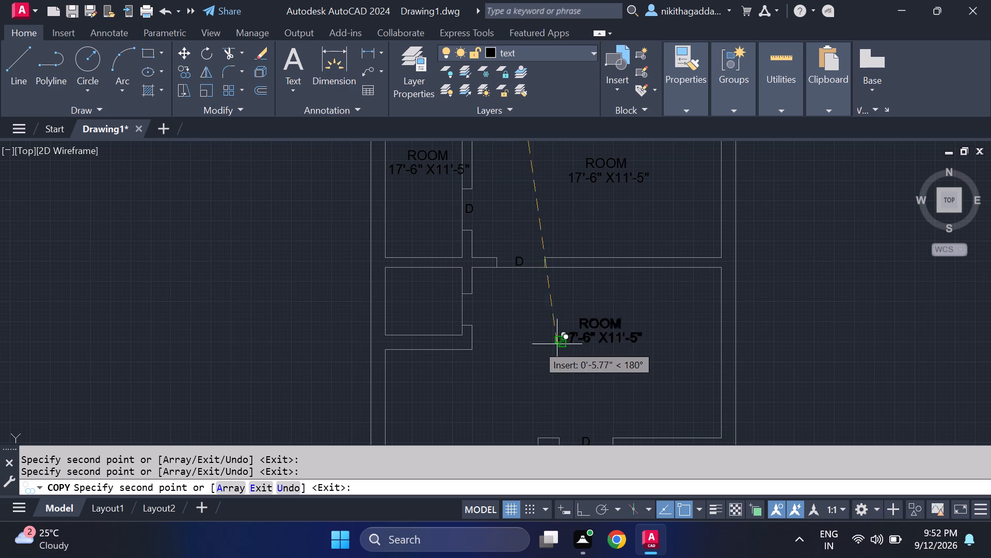
pyautogui.moveTo(525, 345); pyautogui.dragTo(506, 228, button='middle')
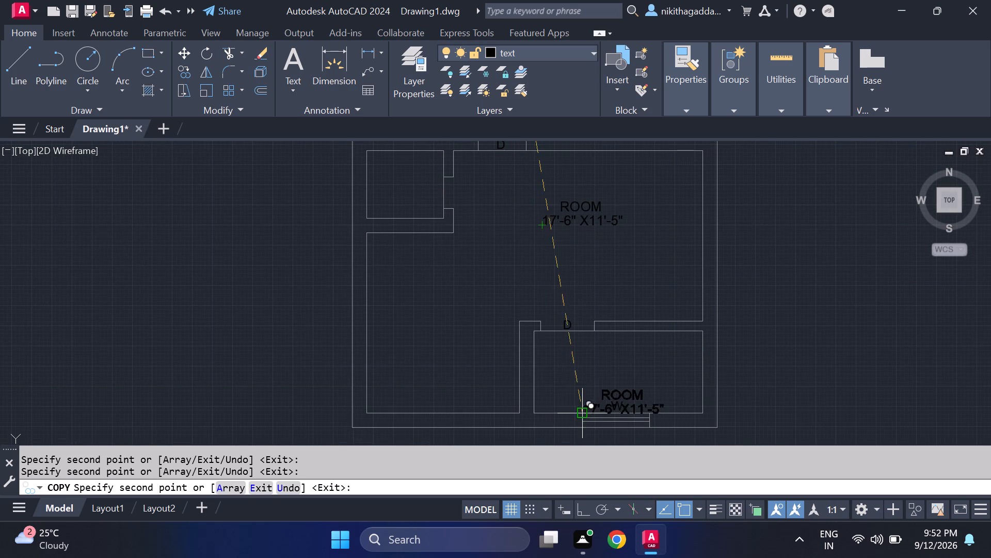
pyautogui.scroll(2, 588, 416)
pyautogui.click(569, 311)
pyautogui.scroll(-2, 536, 334)
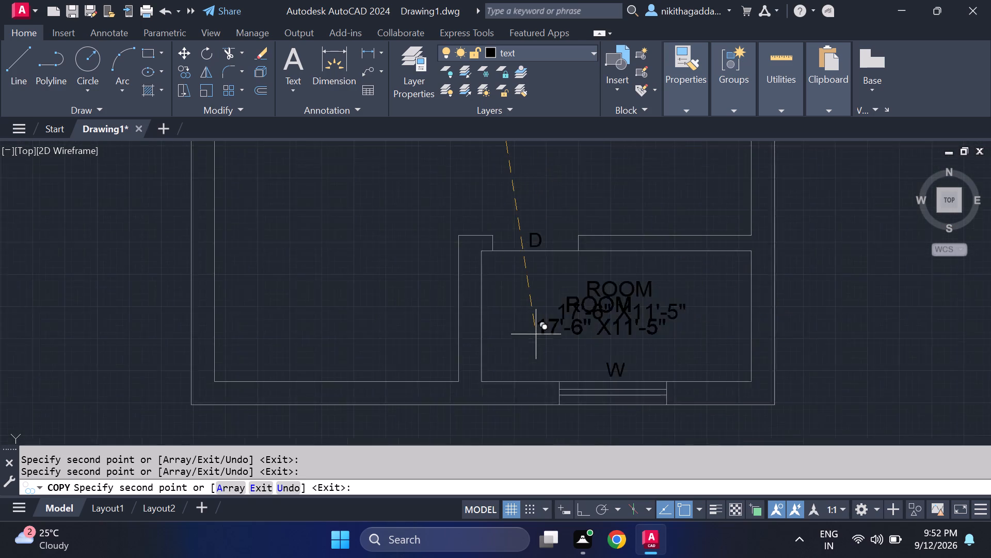
pyautogui.scroll(-1, 565, 318)
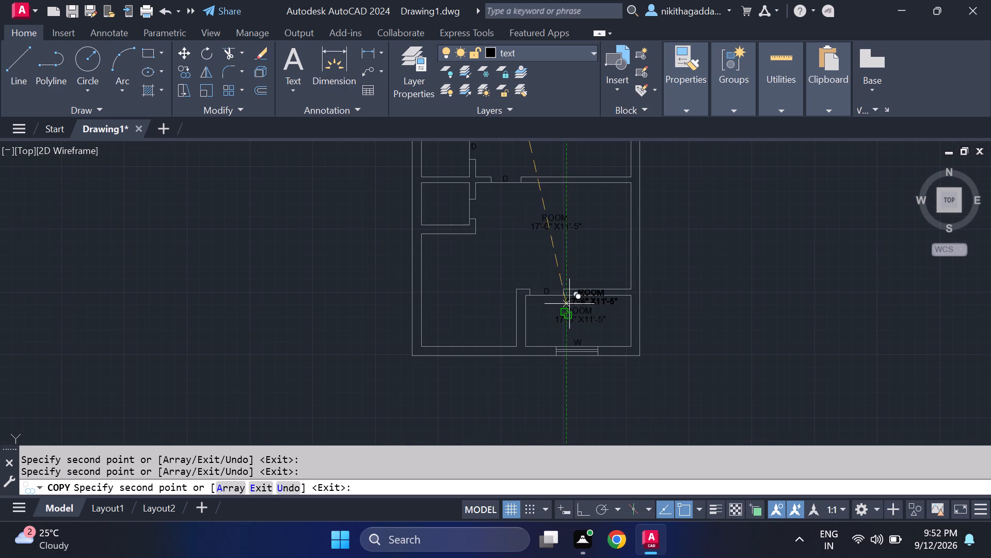
pyautogui.press('Escape')
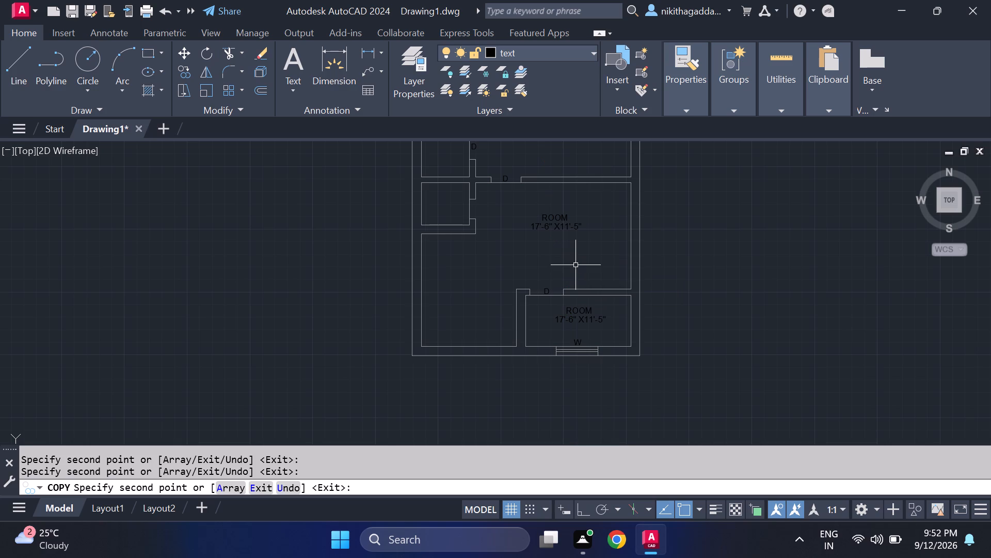
# Change the ROOM label in the wide middle room, east of the narrow room, to VERANDA.
pyautogui.moveTo(590, 257); pyautogui.dragTo(643, 397, button='middle')
pyautogui.moveTo(648, 317); pyautogui.dragTo(640, 356, button='middle')
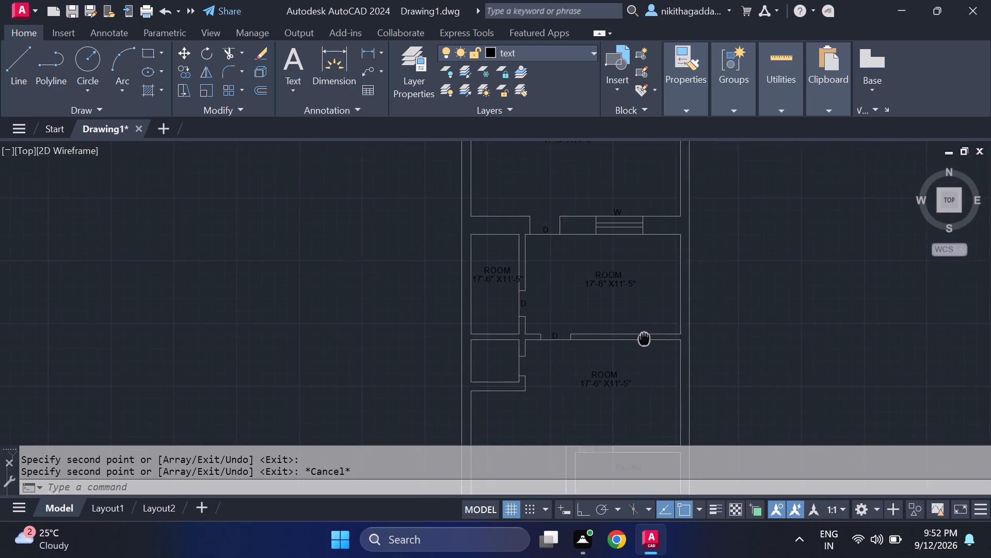
pyautogui.moveTo(640, 356); pyautogui.dragTo(604, 351, button='middle')
pyautogui.scroll(2, 585, 311)
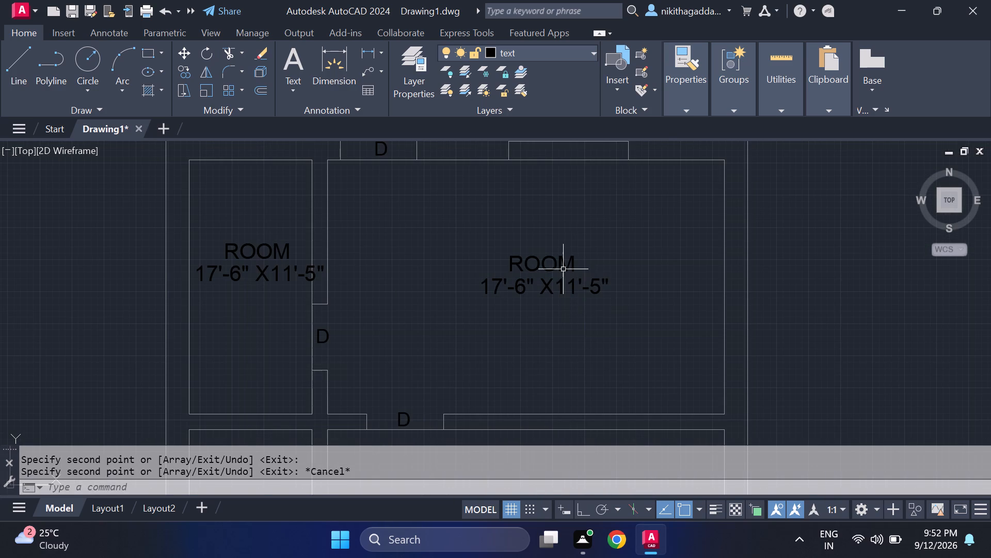
pyautogui.doubleClick(561, 267)
pyautogui.press('Delete')
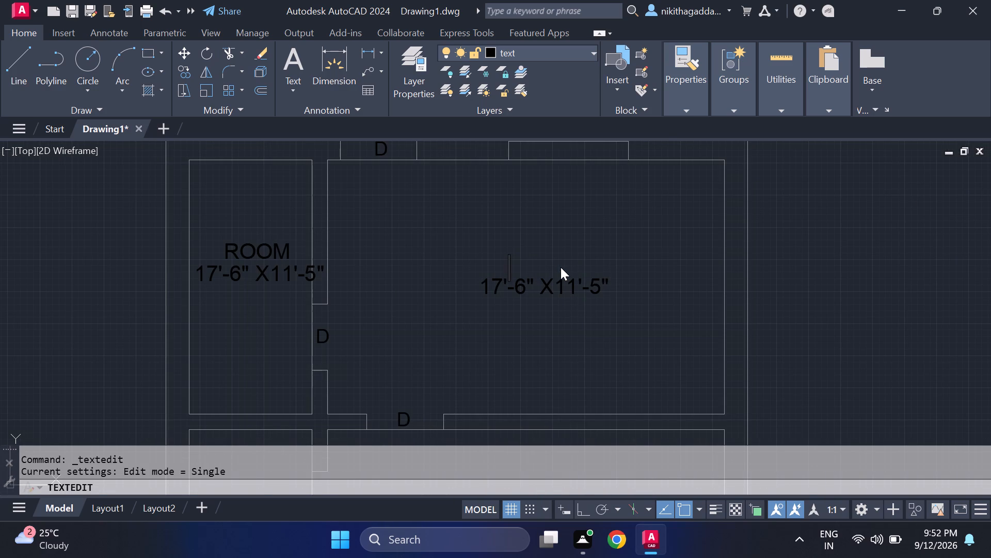
pyautogui.write('VERANDA')
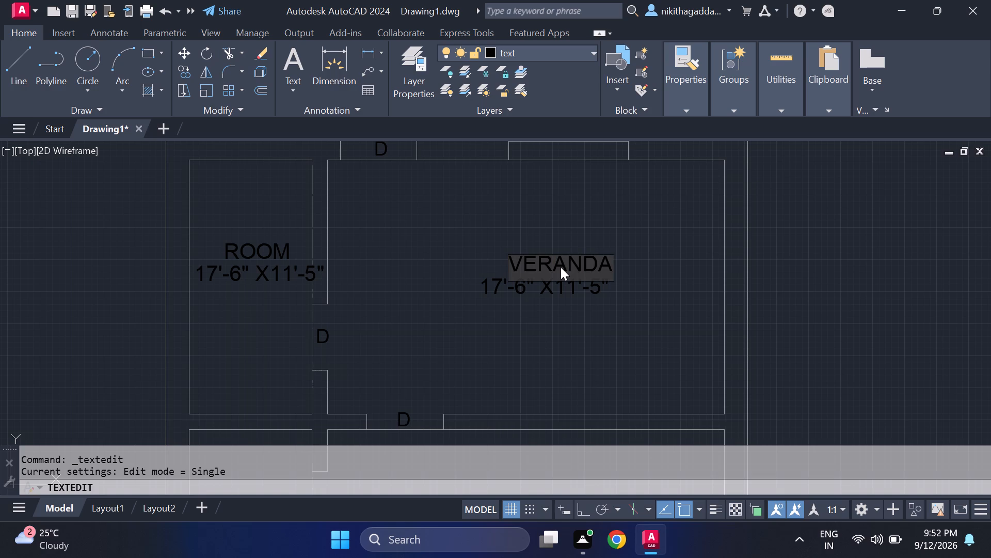
pyautogui.press('Return')
# Change the size text beneath the VERANDA label to 12'-10" X8'-3".
pyautogui.press('Return')
pyautogui.click(527, 296)
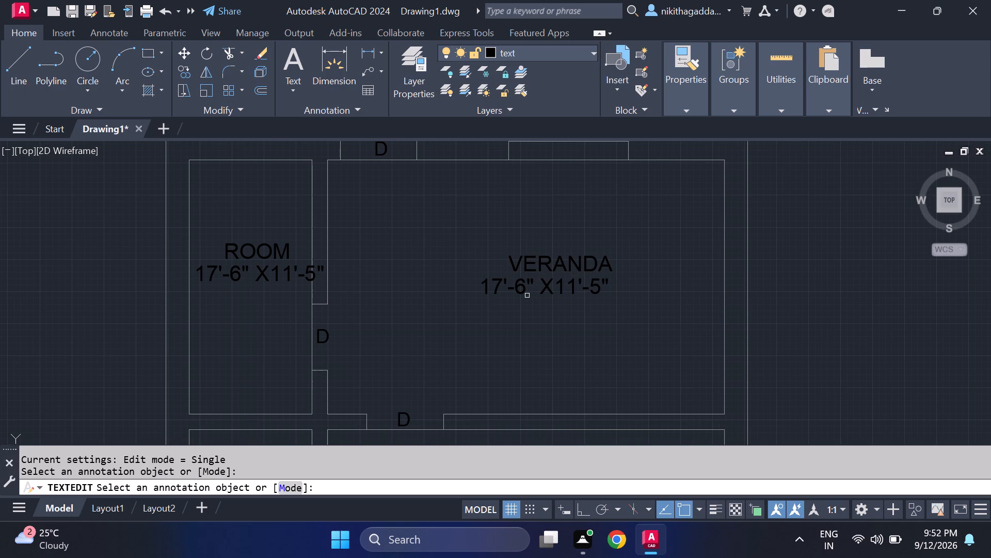
pyautogui.click(524, 286)
pyautogui.click(501, 290)
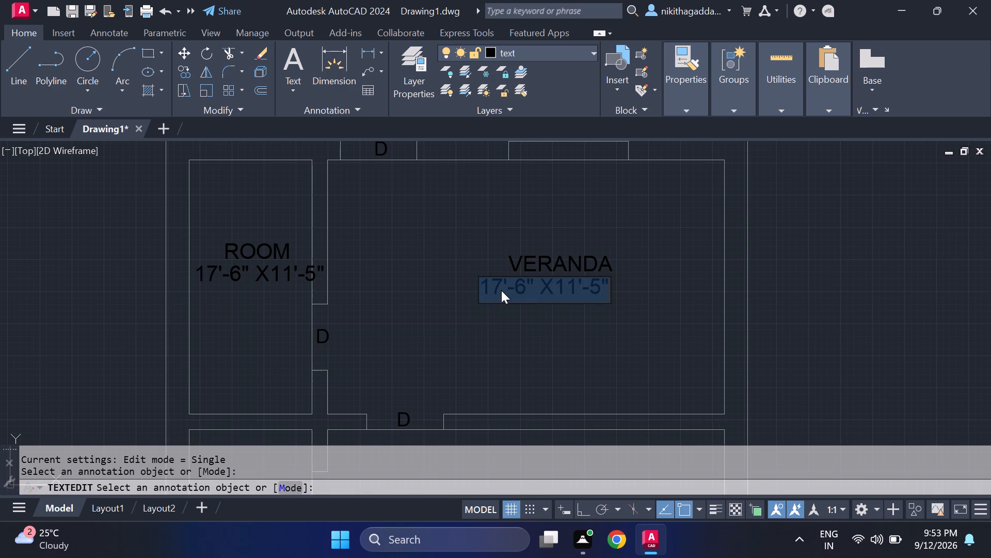
pyautogui.press('BackSpace')
pyautogui.press('2')
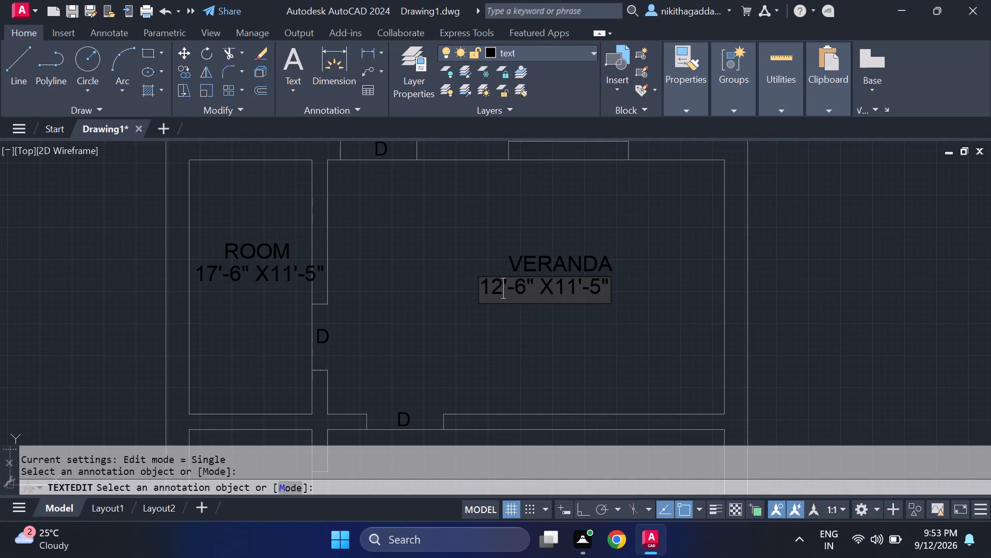
pyautogui.click(525, 288)
pyautogui.press('BackSpace')
pyautogui.press('1')
pyautogui.press('0')
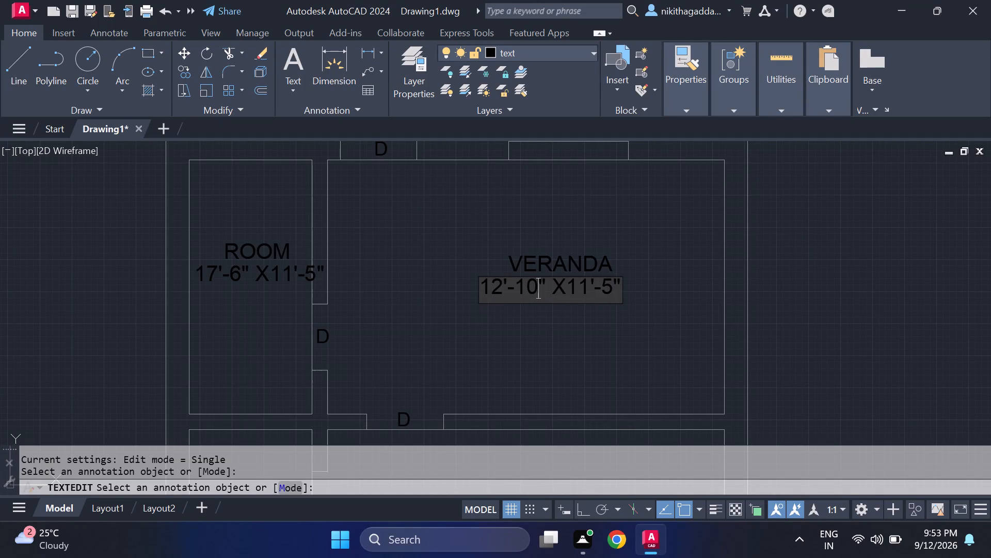
pyautogui.click(586, 288)
pyautogui.press('BackSpace')
pyautogui.press('BackSpace')
pyautogui.press('8')
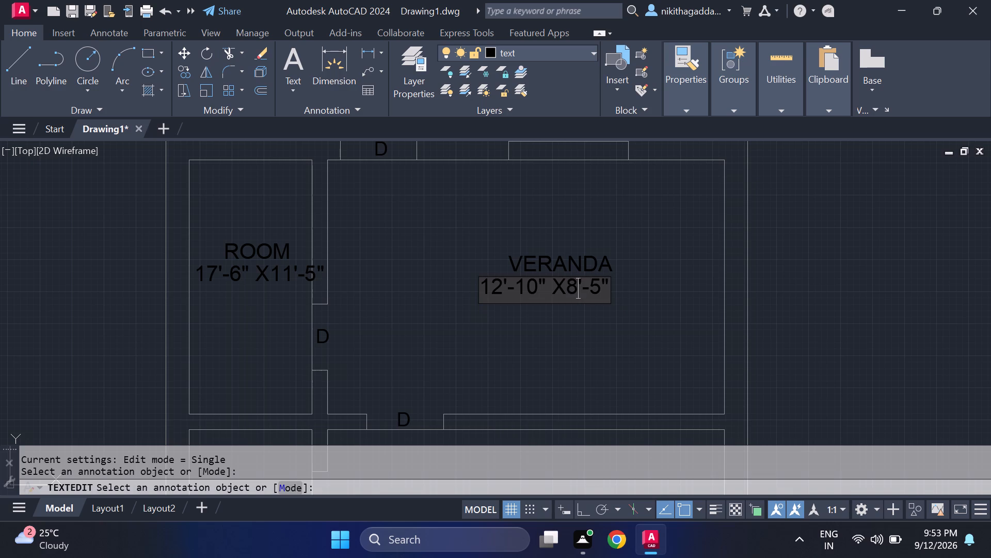
pyautogui.click(602, 286)
pyautogui.press('BackSpace')
pyautogui.press('3')
pyautogui.press('Return')
# Change the size text beneath the ROOM label in the large southern room to 13'-0" X8'-10".
pyautogui.press('Return')
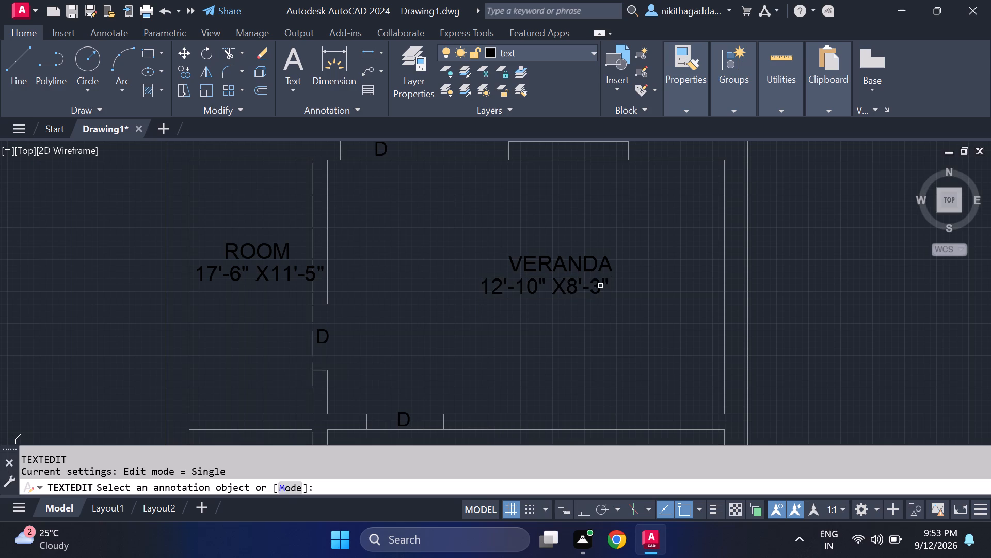
pyautogui.scroll(-3, 592, 291)
pyautogui.scroll(3, 587, 373)
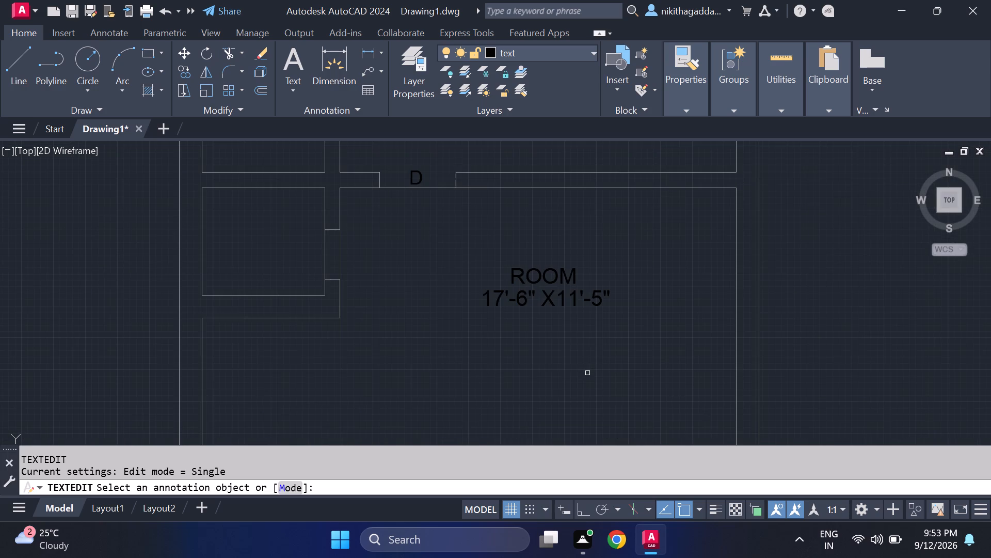
pyautogui.doubleClick(570, 291)
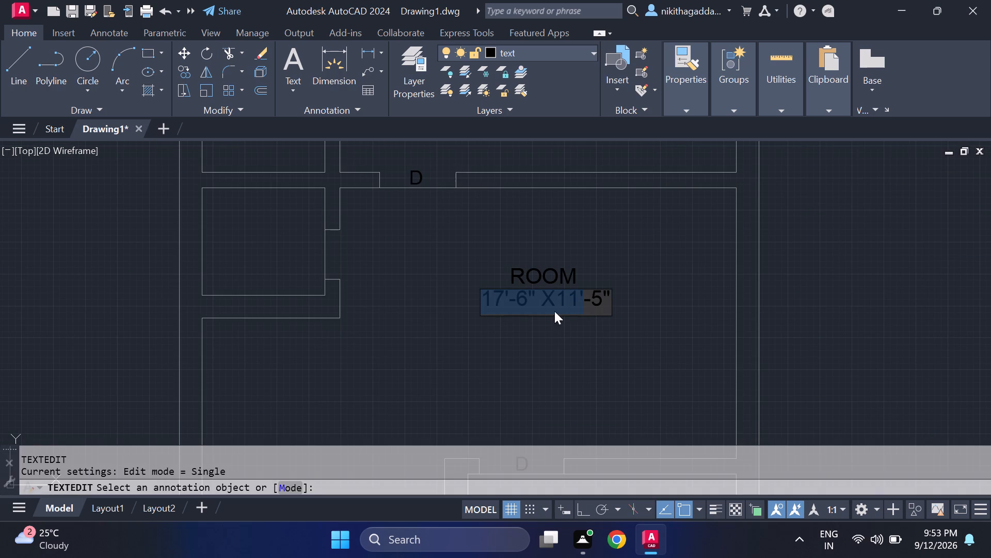
pyautogui.click(498, 299)
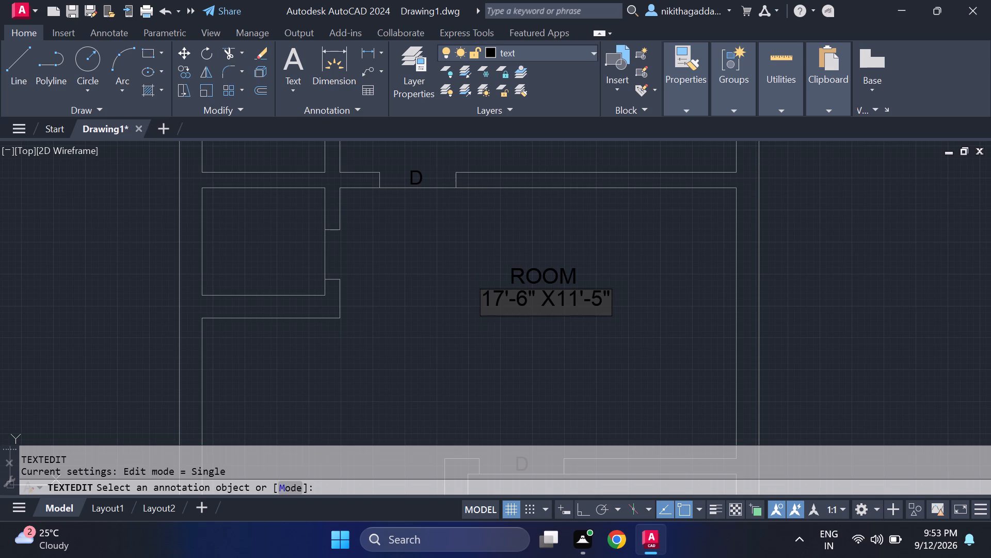
pyautogui.click(502, 302)
pyautogui.press('BackSpace')
pyautogui.press('3')
pyautogui.click(526, 301)
pyautogui.press('BackSpace')
pyautogui.press('0')
pyautogui.click(575, 304)
pyautogui.press('BackSpace')
pyautogui.press('BackSpace')
pyautogui.press('8')
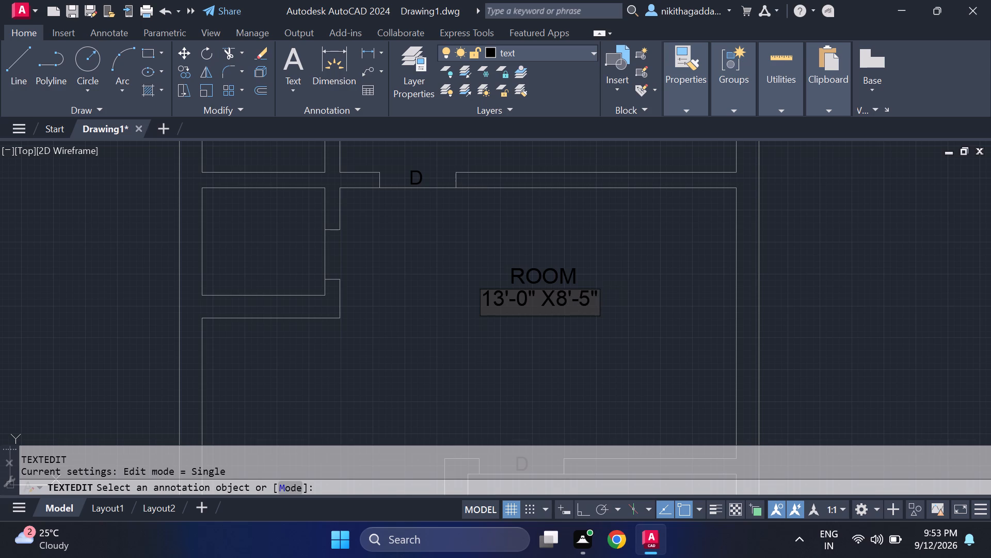
pyautogui.click(588, 300)
pyautogui.press('BackSpace')
pyautogui.press('1')
pyautogui.press('0')
pyautogui.press('Return')
# Change the ROOM label in the large southern room, above its size text, to COURTYARD.
pyautogui.press('Return')
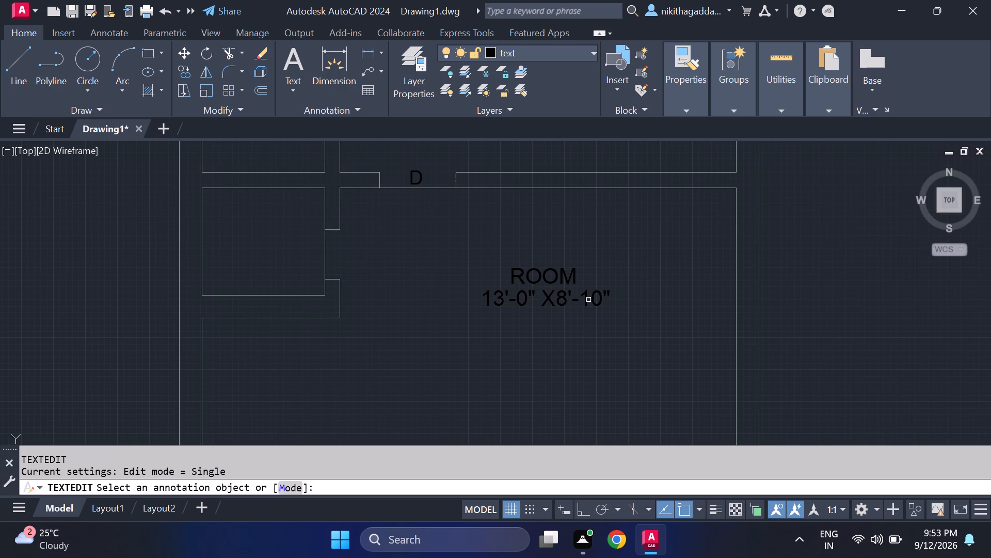
pyautogui.scroll(-3, 588, 300)
pyautogui.scroll(2, 584, 360)
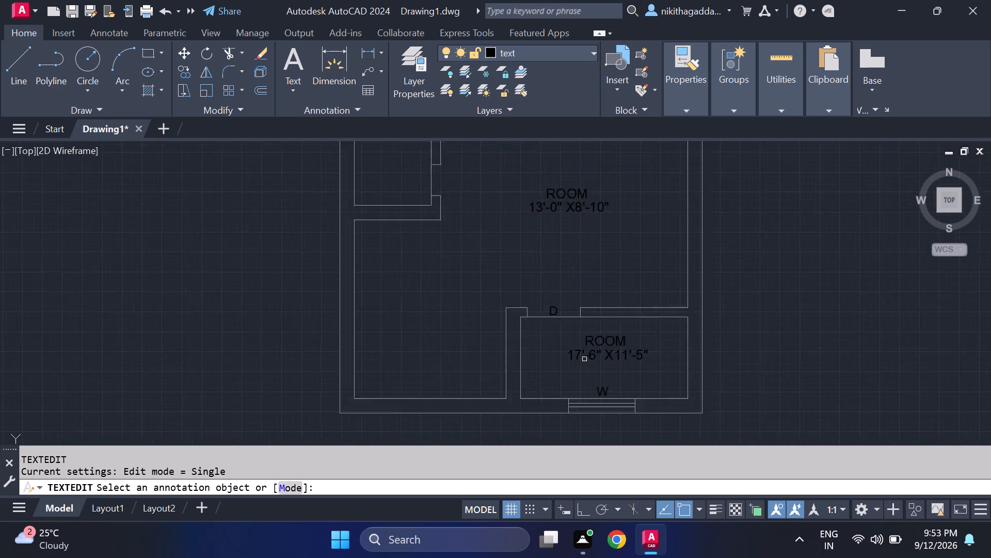
pyautogui.scroll(1, 584, 359)
pyautogui.scroll(-2, 598, 351)
pyautogui.moveTo(609, 277); pyautogui.dragTo(608, 286, button='middle')
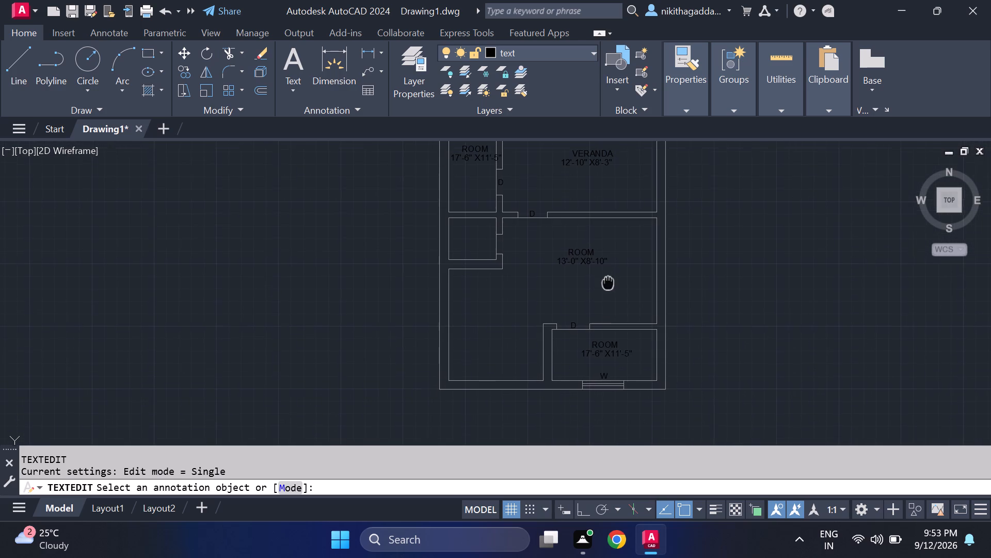
pyautogui.moveTo(608, 286); pyautogui.dragTo(606, 290, button='middle')
pyautogui.scroll(2, 592, 269)
pyautogui.click(589, 258)
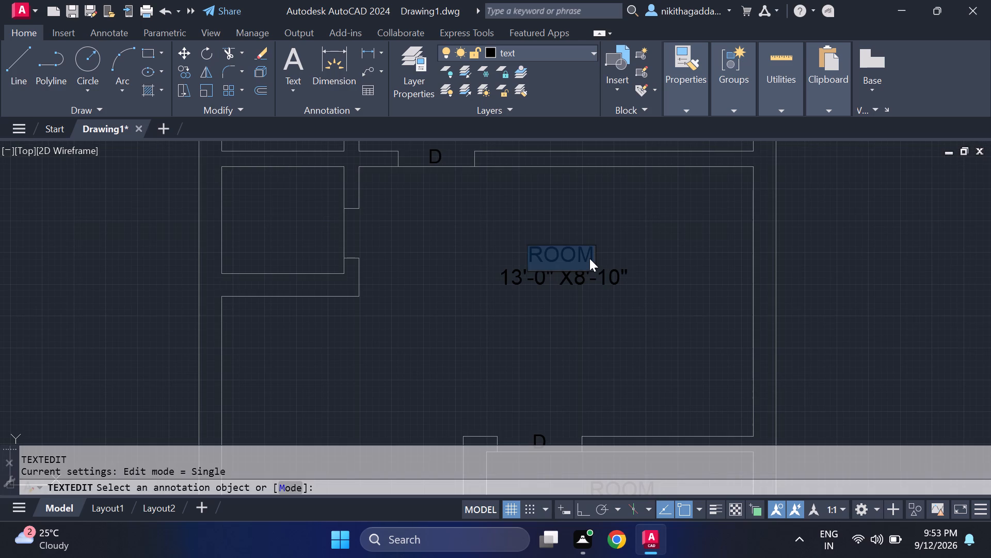
pyautogui.press('BackSpace')
pyautogui.write('CO')
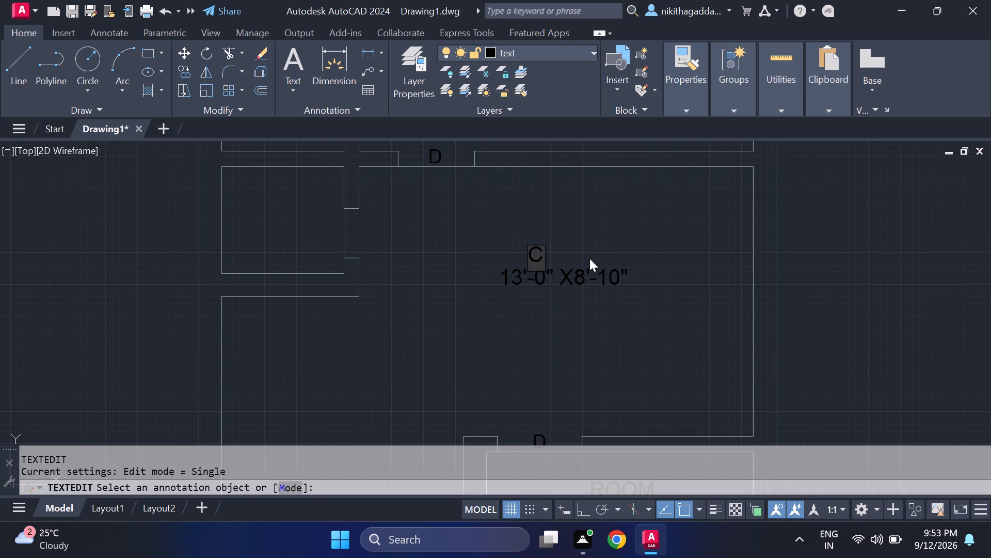
pyautogui.write('URT')
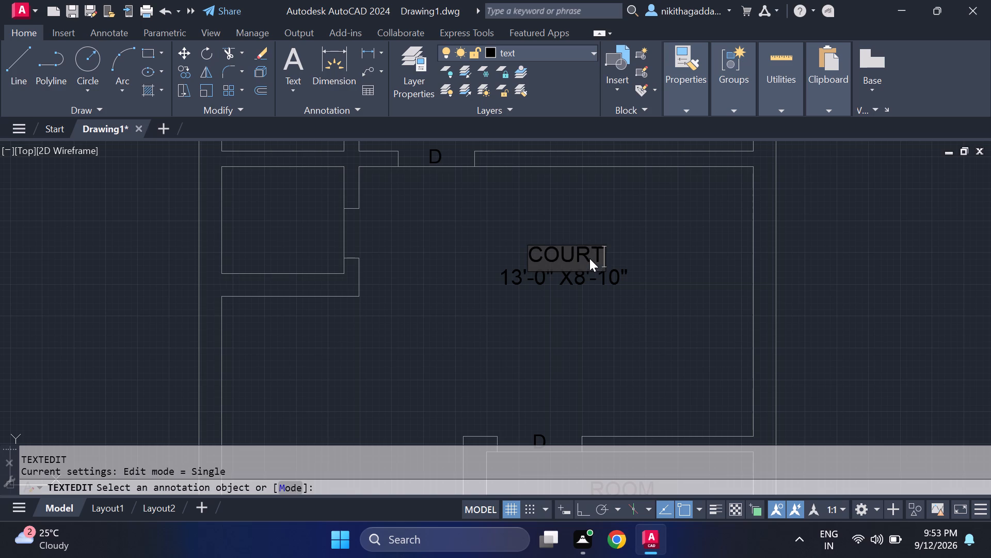
pyautogui.write('YARD')
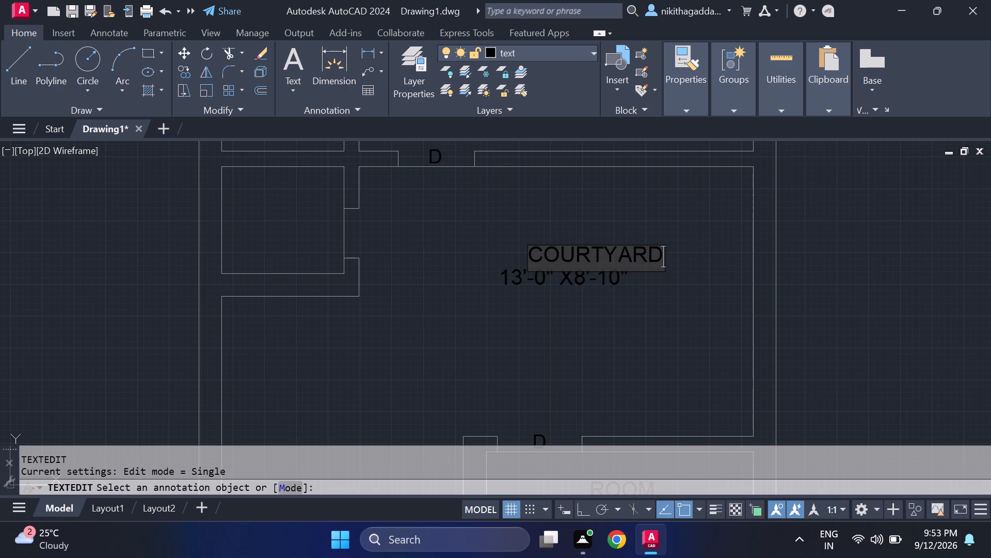
pyautogui.press('Return')
# Change the ROOM label in the small southeast room to KITCHEN.
pyautogui.press('Return')
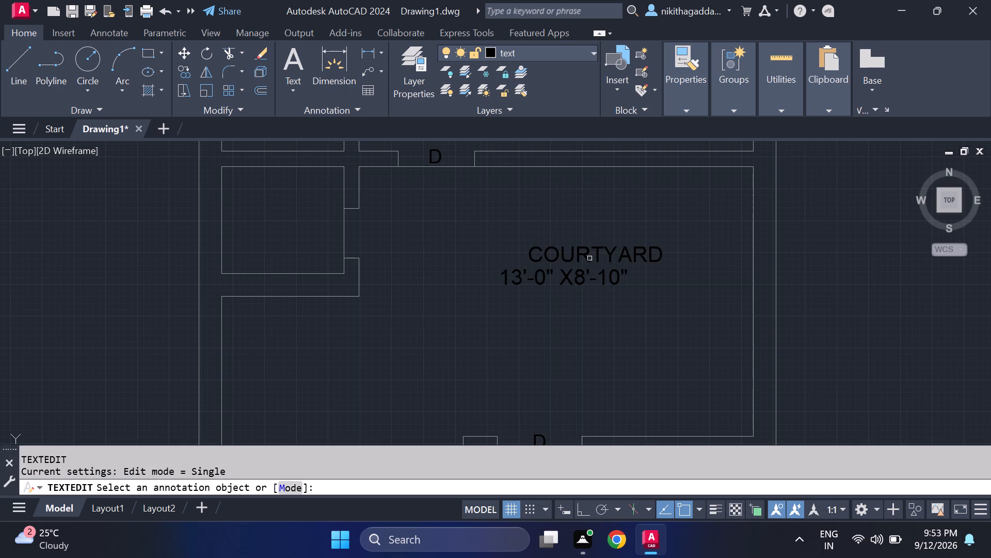
pyautogui.scroll(-3, 568, 264)
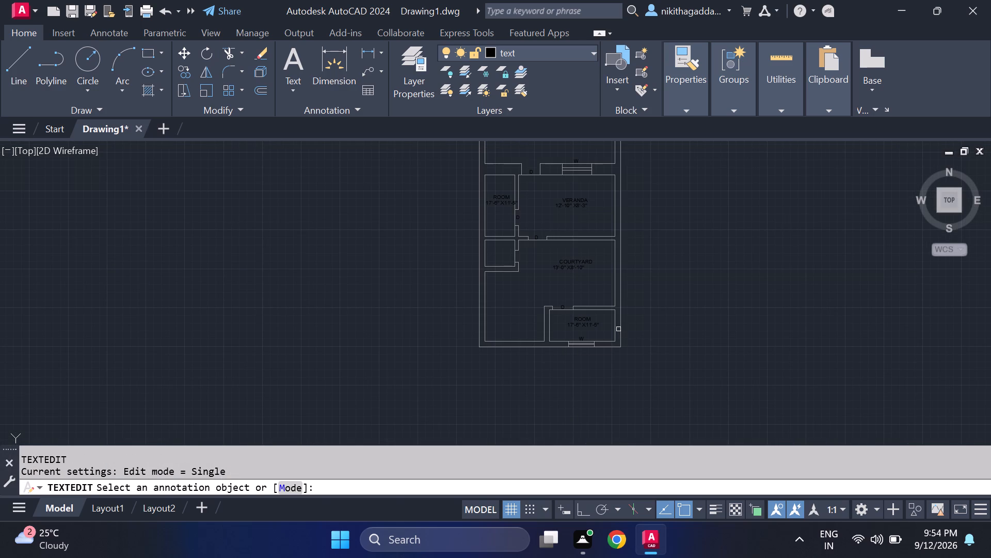
pyautogui.scroll(2, 607, 317)
pyautogui.click(550, 321)
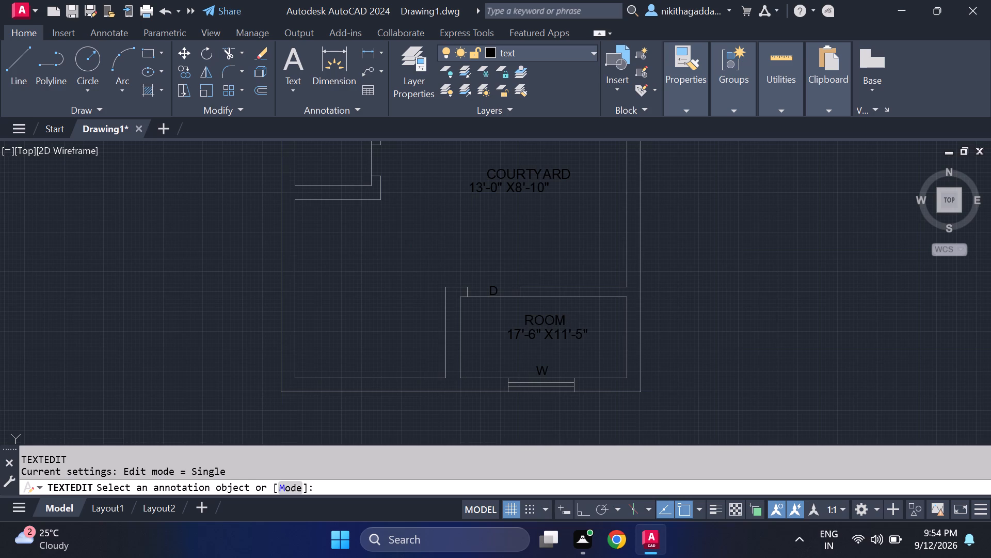
pyautogui.press('BackSpace')
pyautogui.write('KITCHE')
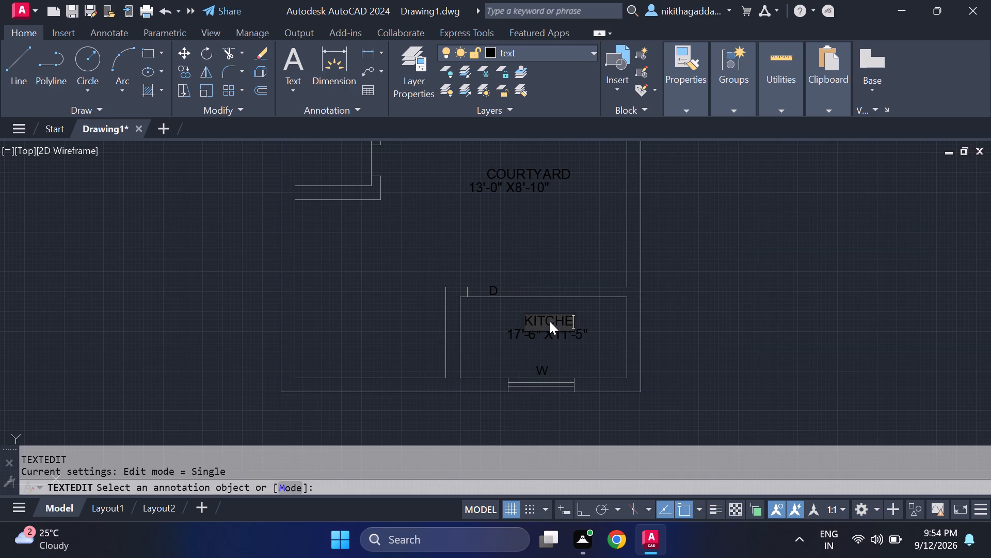
pyautogui.press('n')
pyautogui.press('Return')
# Change the size text beneath the KITCHEN label to 8'-9" X4'-0".
pyautogui.press('Return')
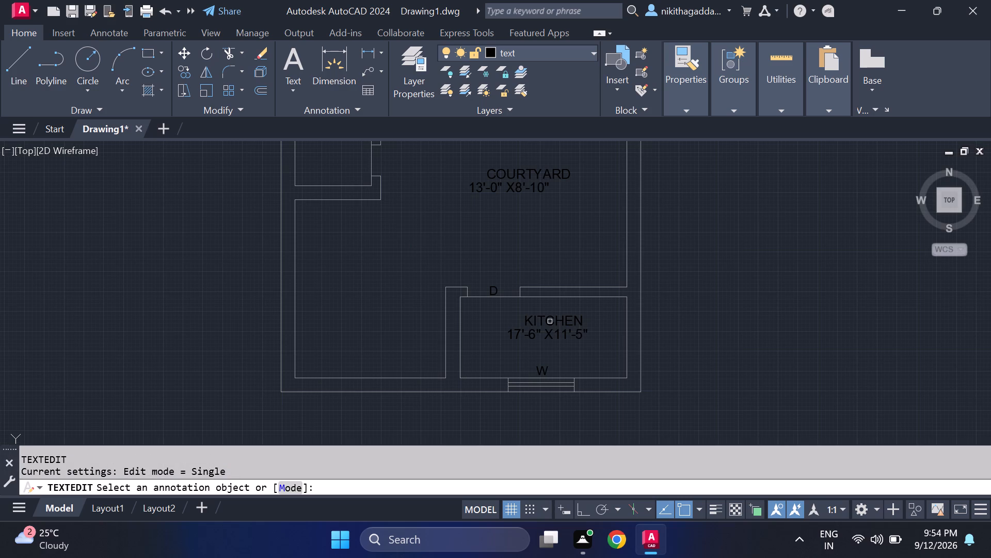
pyautogui.scroll(2, 528, 353)
pyautogui.click(543, 315)
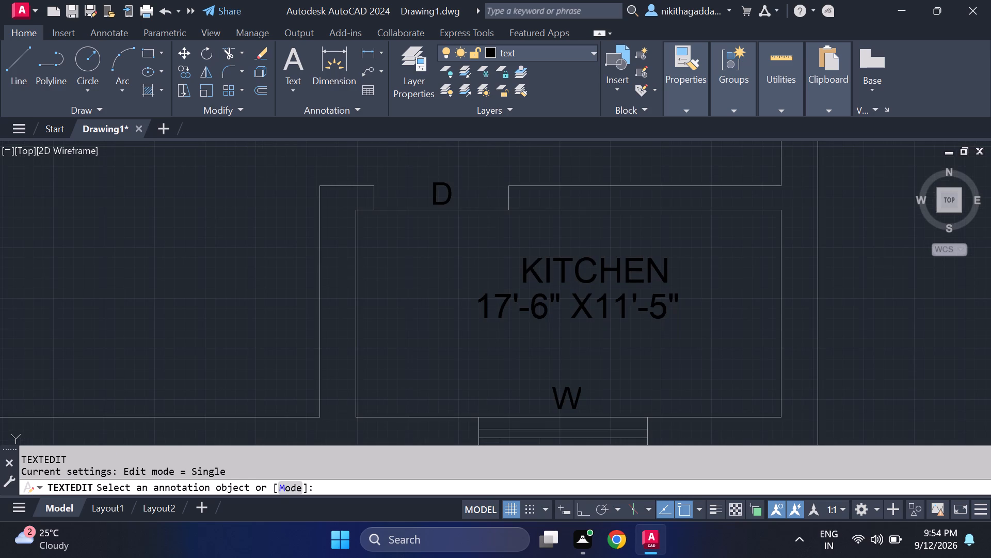
pyautogui.press('BackSpace')
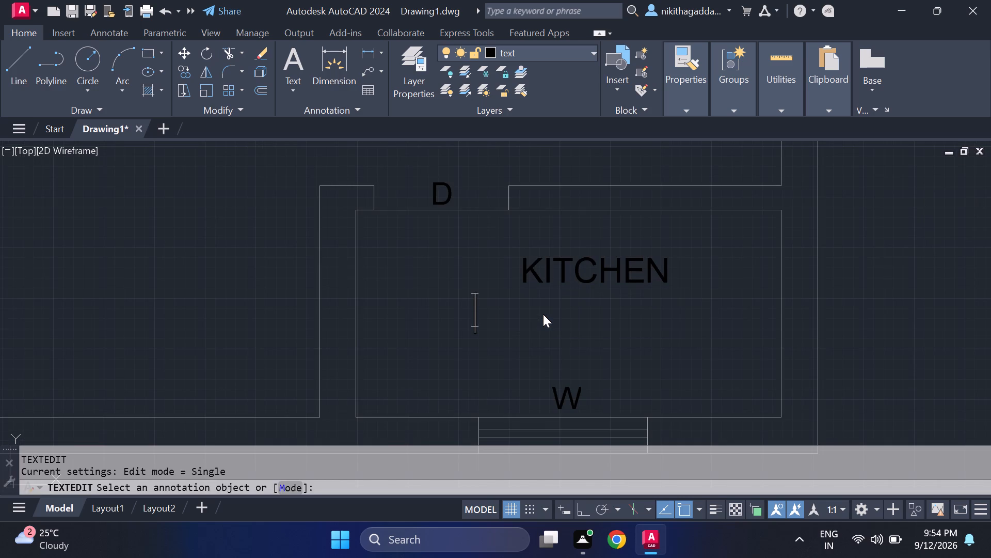
pyautogui.press('8')
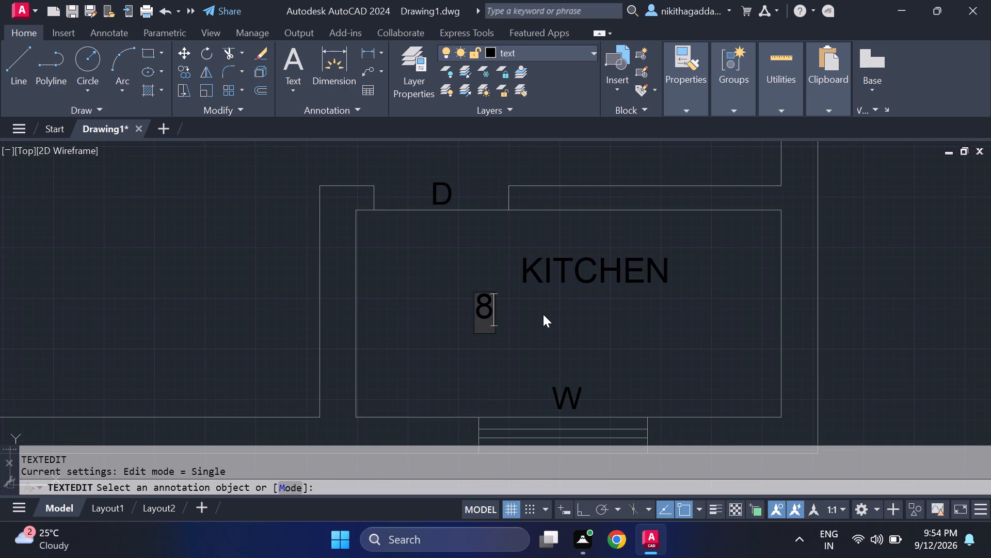
pyautogui.write("'9")
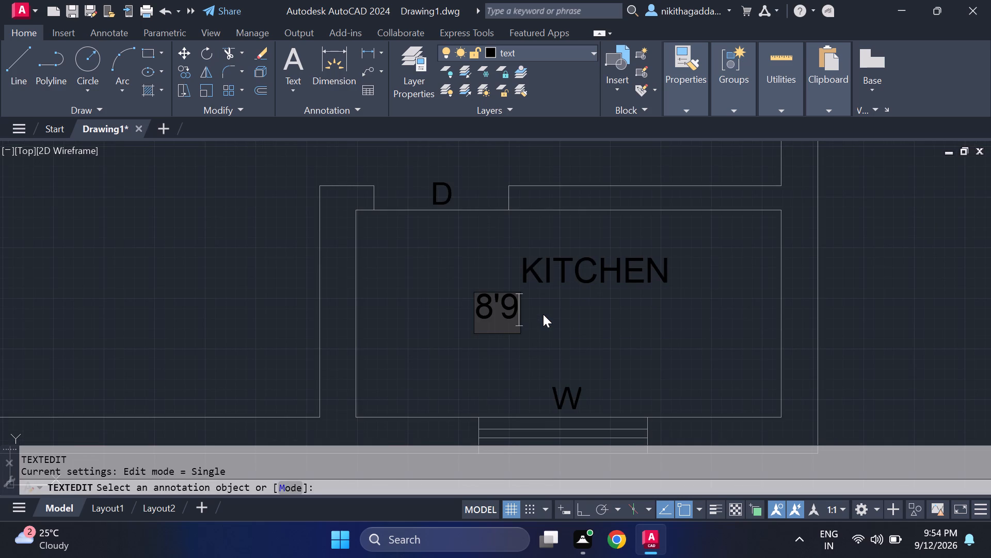
pyautogui.press('BackSpace')
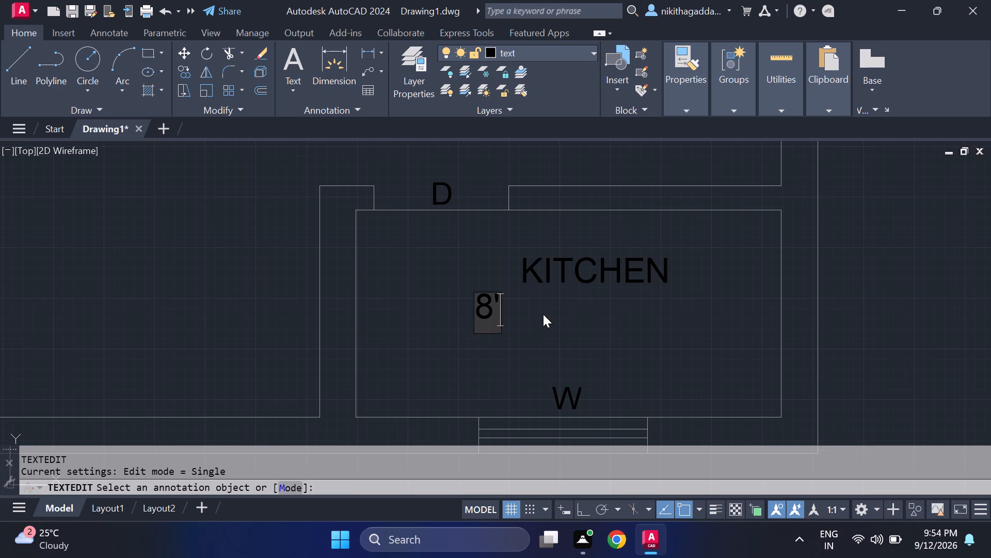
pyautogui.press('-')
pyautogui.press('9')
pyautogui.hotkey('shift', '"')
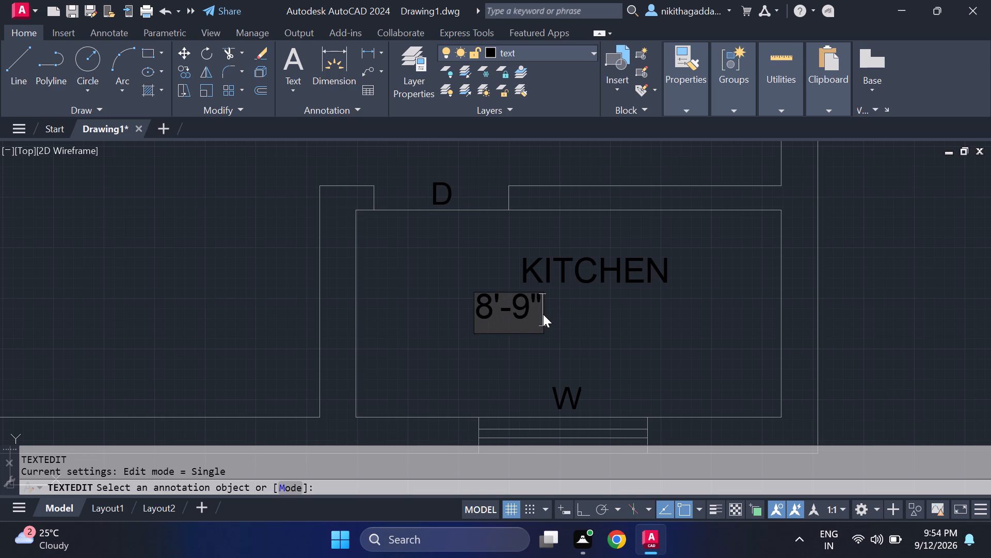
pyautogui.press('space')
pyautogui.hotkey('shift', 'x')
pyautogui.press('BackSpace')
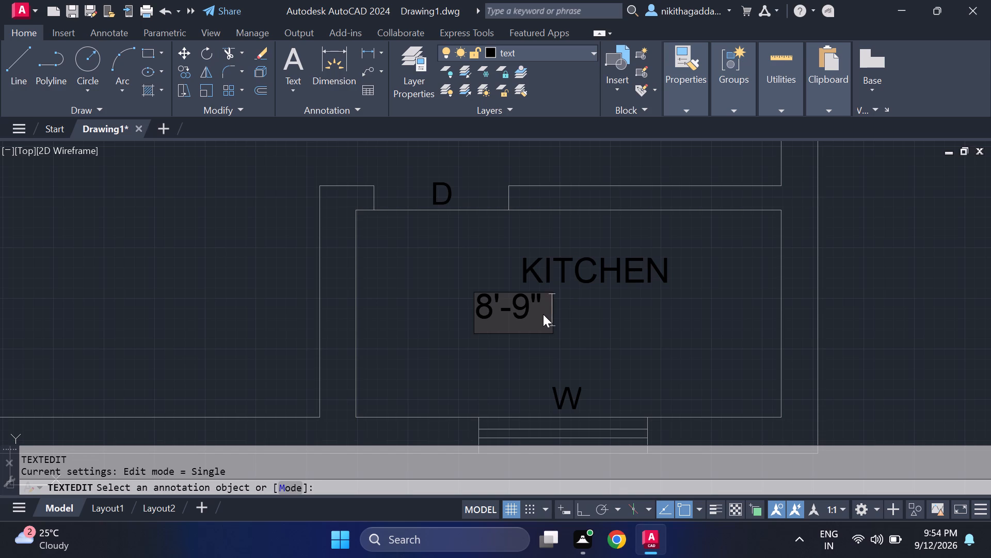
pyautogui.press('x')
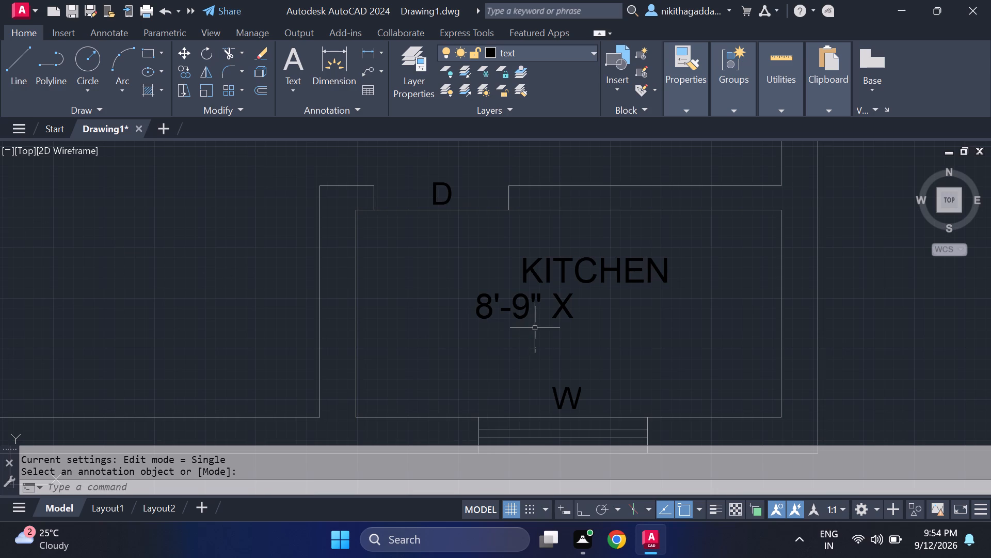
pyautogui.press('Escape')
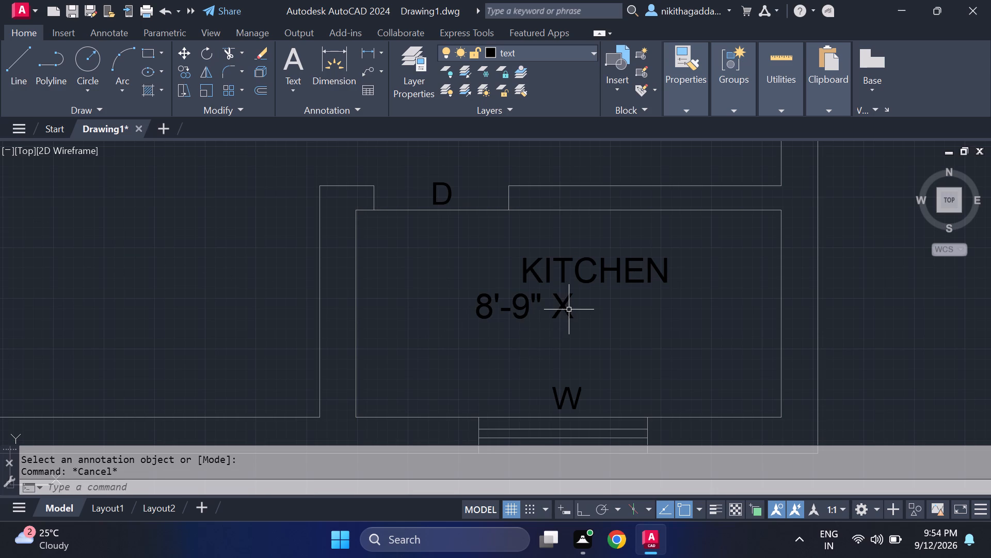
pyautogui.doubleClick(569, 309)
pyautogui.click(573, 309)
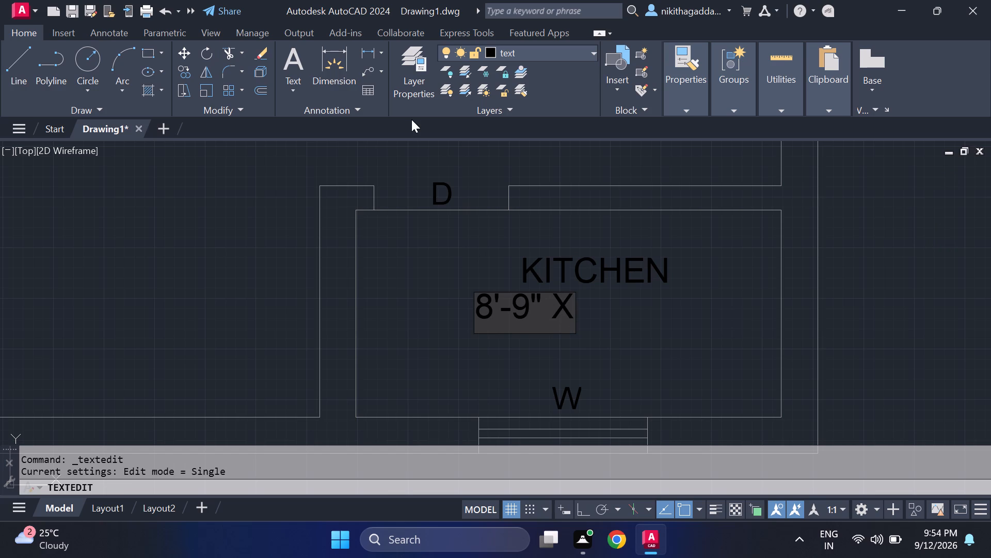
pyautogui.press('4')
pyautogui.write("'-0")
pyautogui.hotkey('shift', '"')
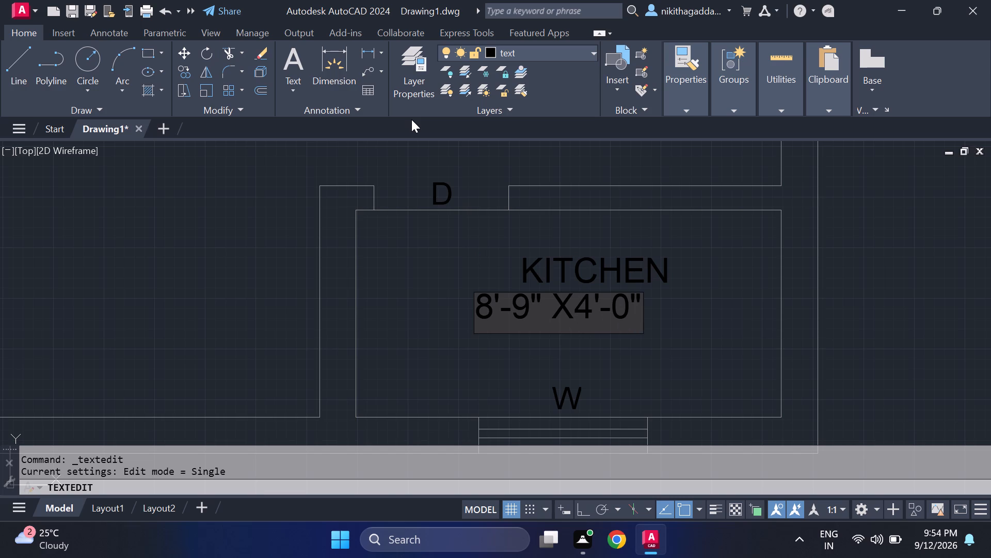
pyautogui.press('Return')
# Change the size text beneath the ROOM label in the narrow room west of the veranda to 4'-0"X8'-3".
pyautogui.press('Return')
pyautogui.scroll(1, 411, 119)
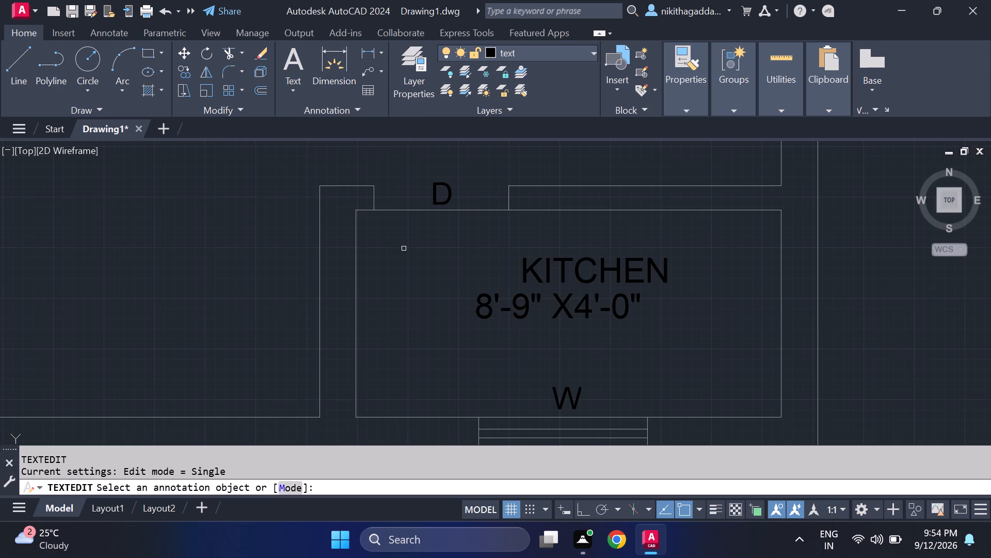
pyautogui.scroll(-3, 451, 305)
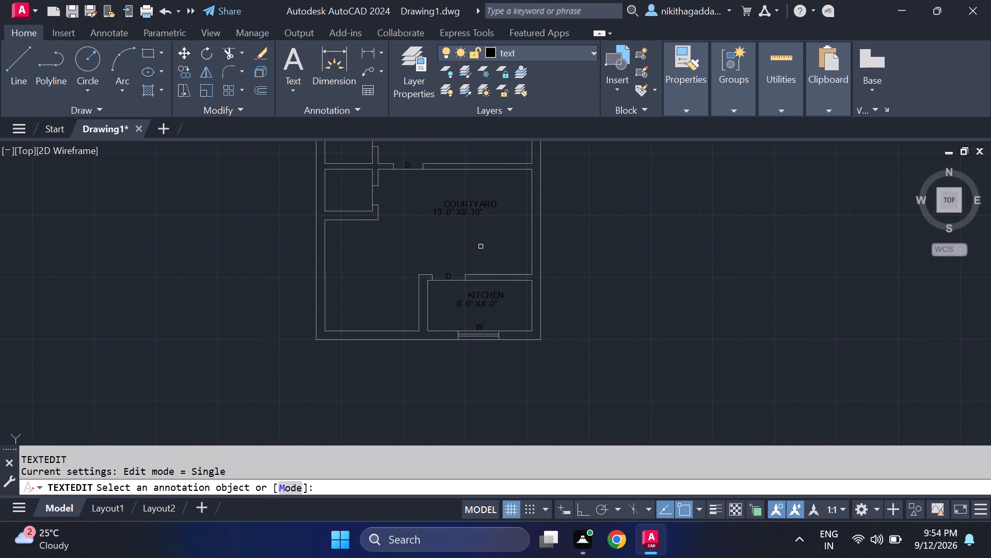
pyautogui.moveTo(457, 235); pyautogui.dragTo(530, 337, button='middle')
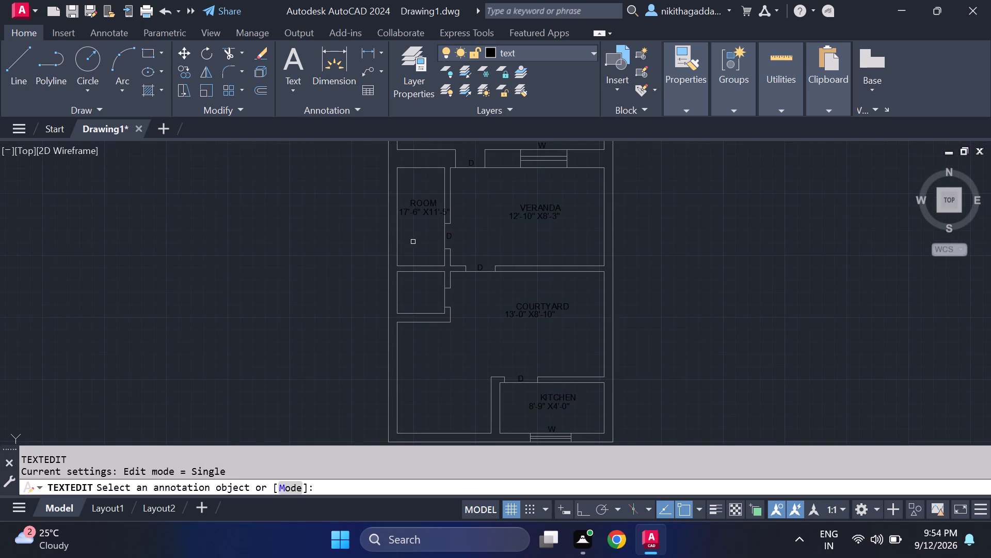
pyautogui.moveTo(418, 260); pyautogui.dragTo(429, 331, button='middle')
pyautogui.scroll(2, 433, 265)
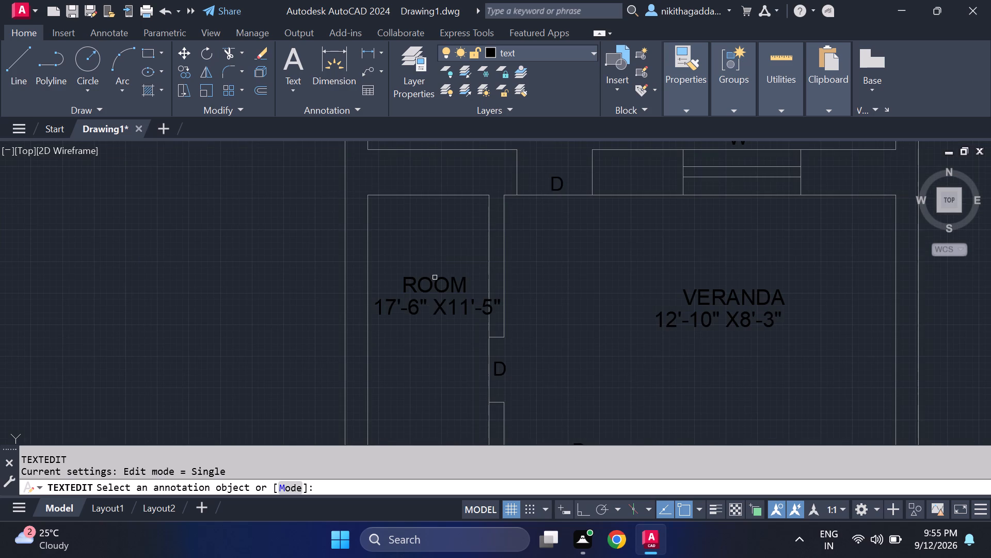
pyautogui.doubleClick(437, 310)
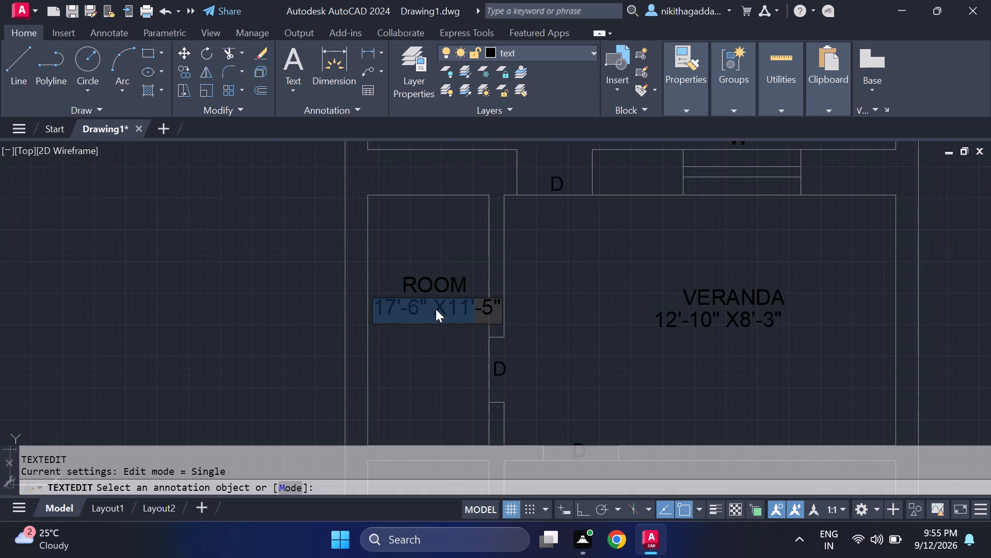
pyautogui.press('Delete')
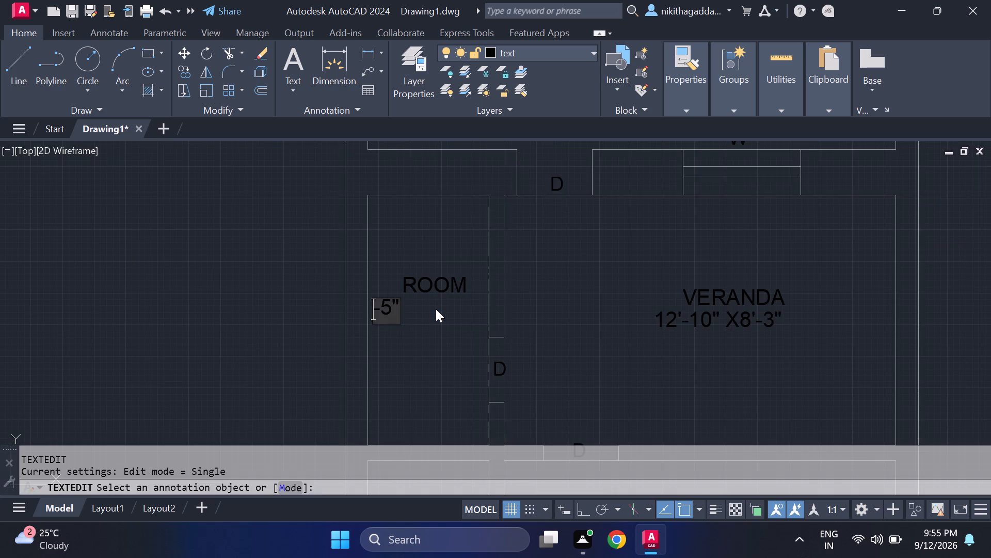
pyautogui.press('4')
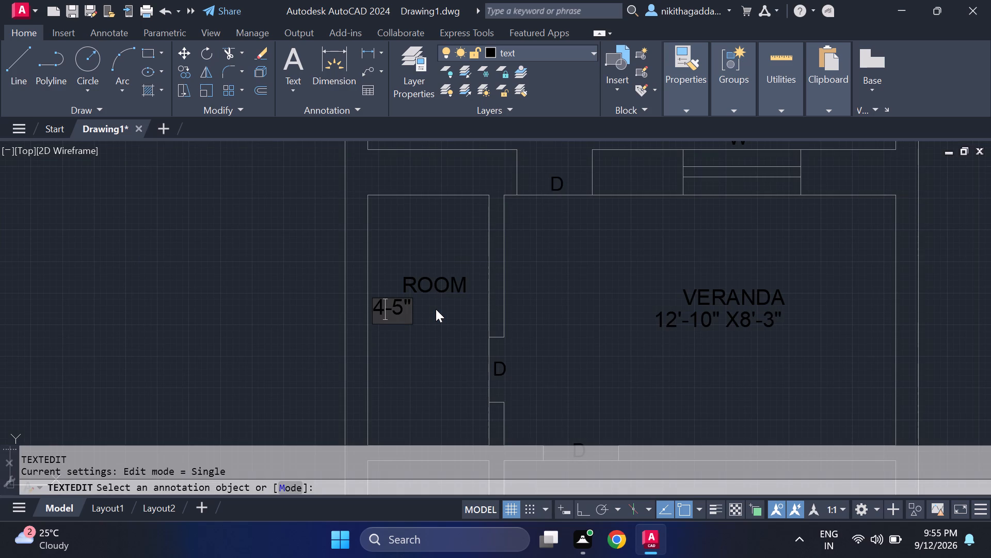
pyautogui.write("'-0")
pyautogui.hotkey('shift', '"')
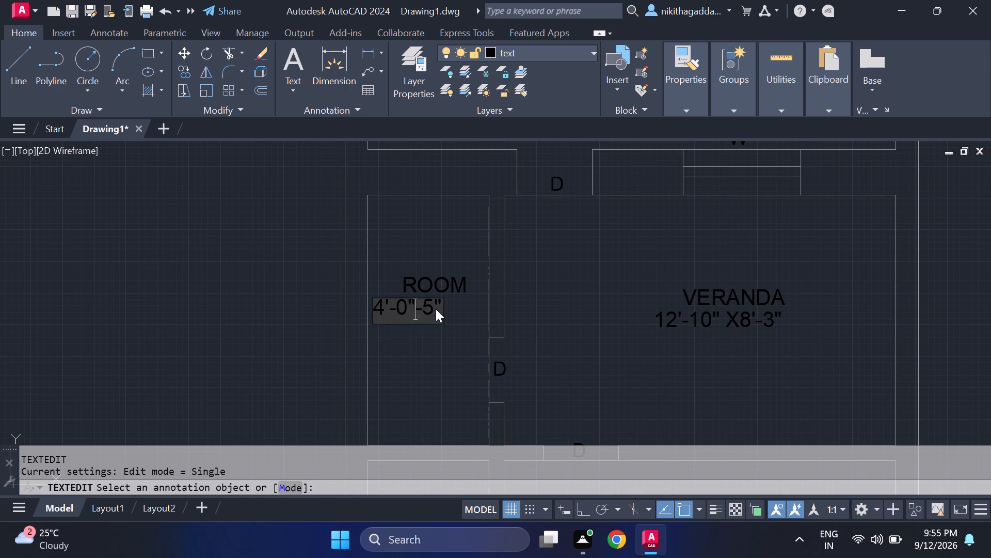
pyautogui.press('x')
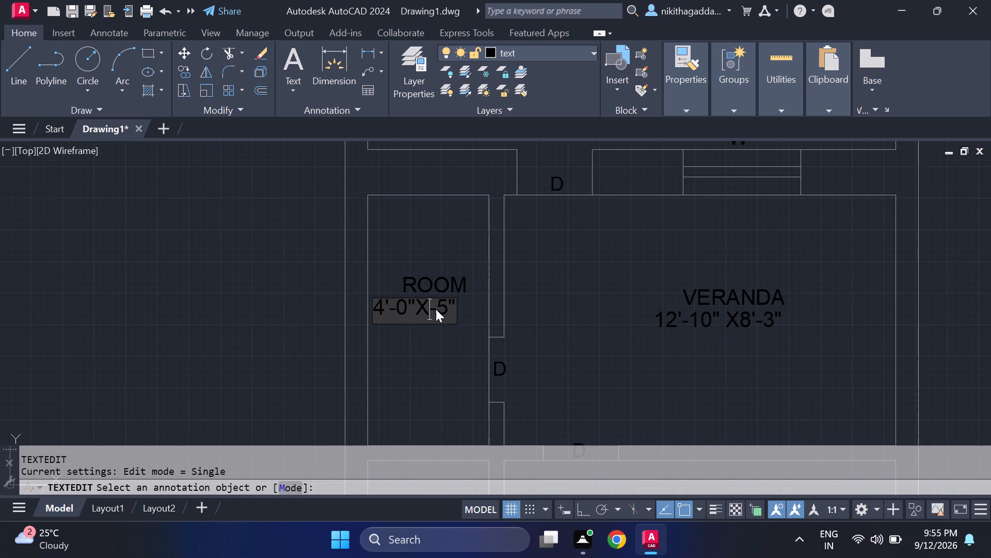
pyautogui.press('8')
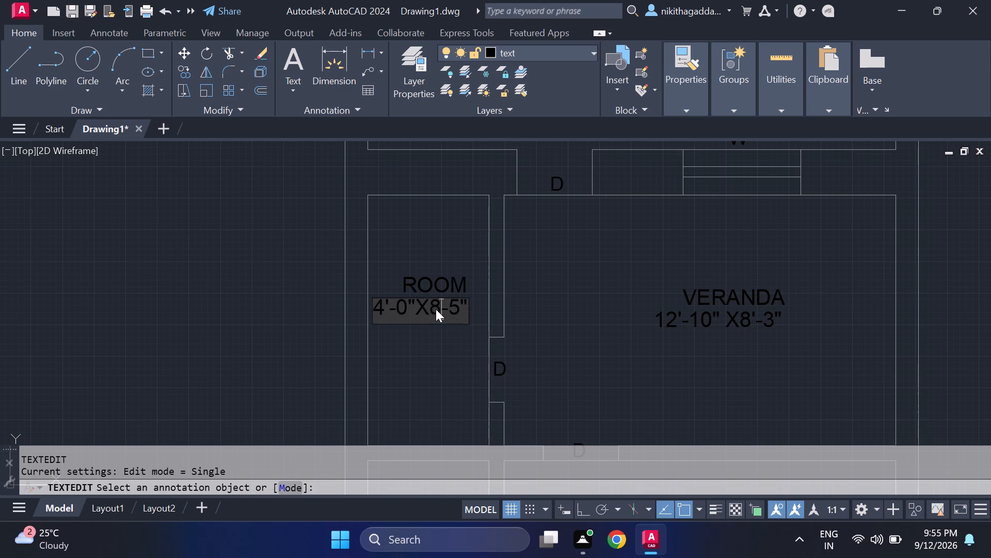
pyautogui.press("'")
pyautogui.click(463, 309)
pyautogui.press('BackSpace')
pyautogui.press('3')
pyautogui.press('Return')
# Change the ROOM label in the narrow room west of the veranda to BATH.
pyautogui.press('Return')
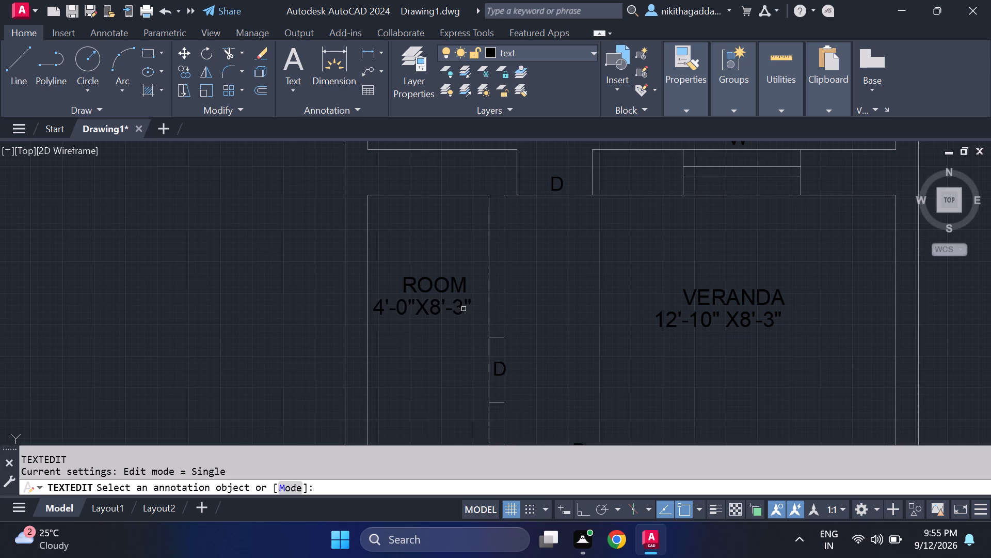
pyautogui.click(414, 283)
pyautogui.press('BackSpace')
pyautogui.write('BATH')
pyautogui.press('Return')
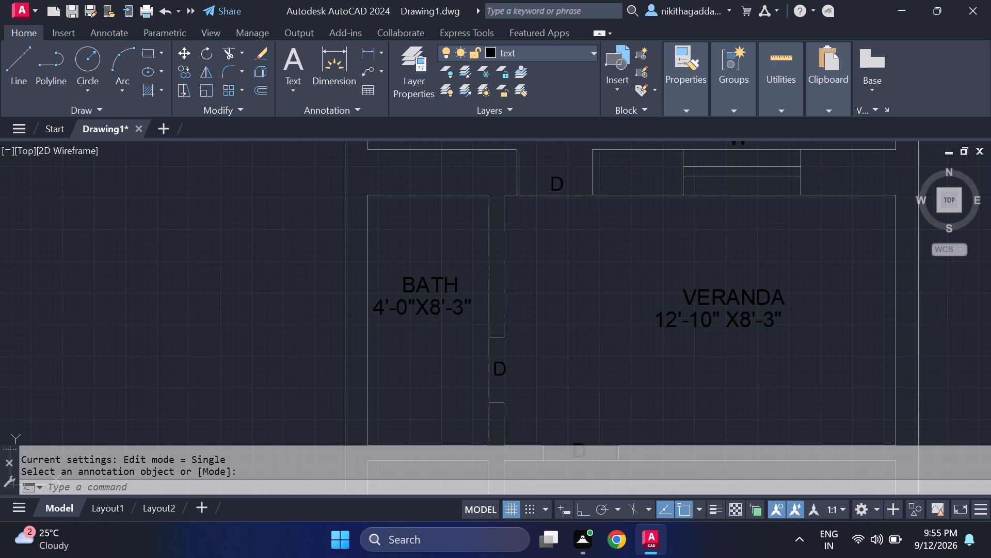
# Copy the BATH label and its size text from the room west of the veranda into the small room directly south of it.
pyautogui.scroll(-2, 451, 273)
pyautogui.scroll(2, 451, 301)
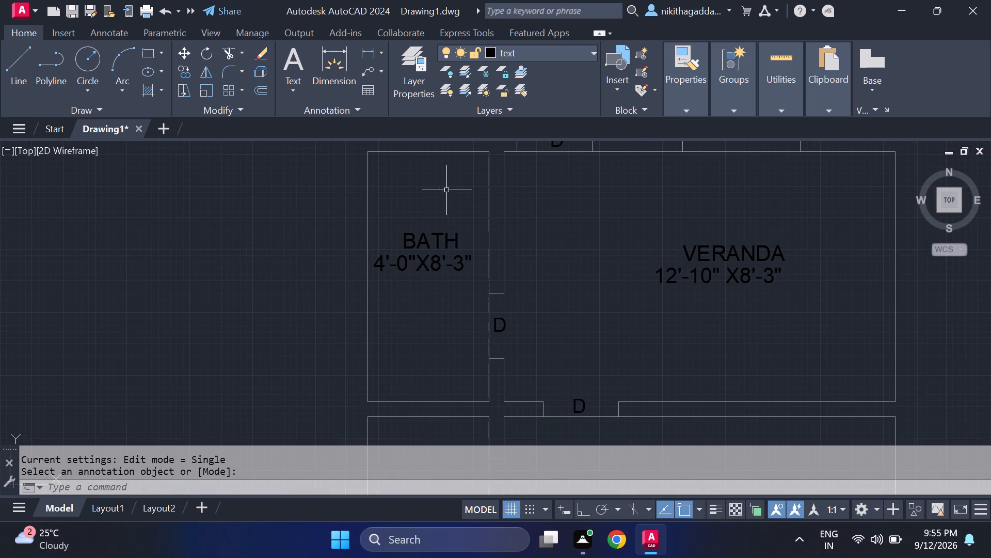
pyautogui.moveTo(454, 210); pyautogui.dragTo(452, 216)
pyautogui.click(408, 313)
pyautogui.write('CO')
pyautogui.press('Return')
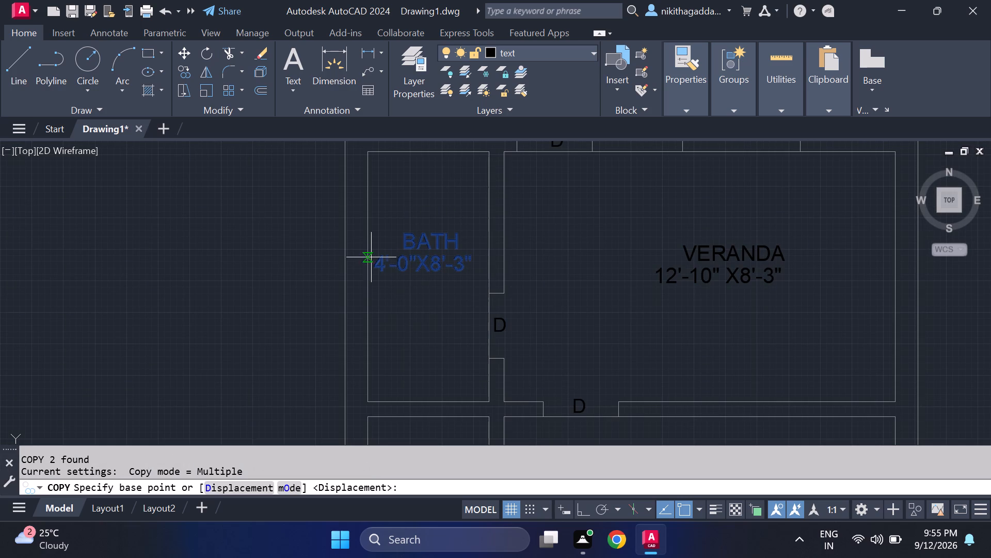
pyautogui.click(382, 274)
pyautogui.scroll(-1, 417, 387)
pyautogui.moveTo(420, 383); pyautogui.dragTo(420, 346, button='middle')
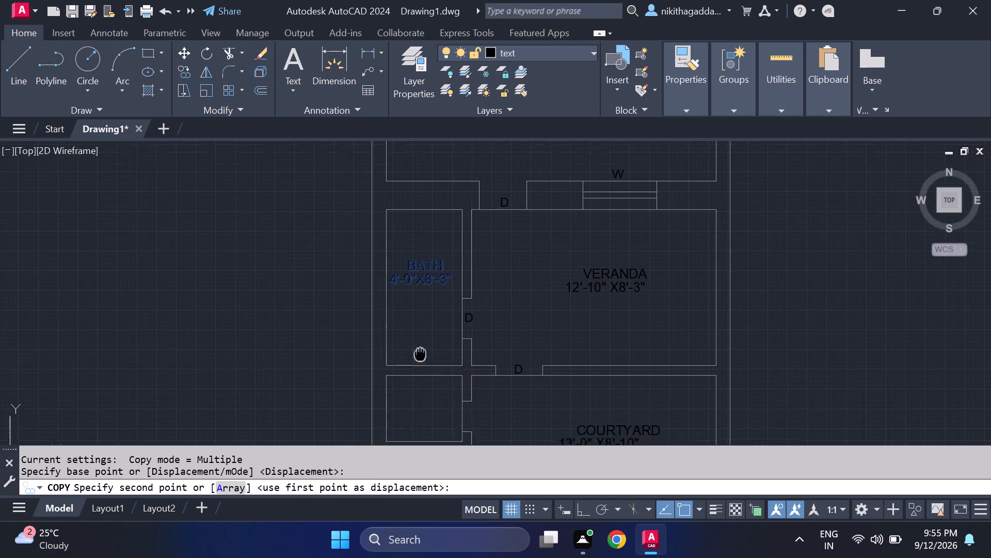
pyautogui.moveTo(420, 346); pyautogui.dragTo(413, 270, button='middle')
pyautogui.scroll(1, 396, 343)
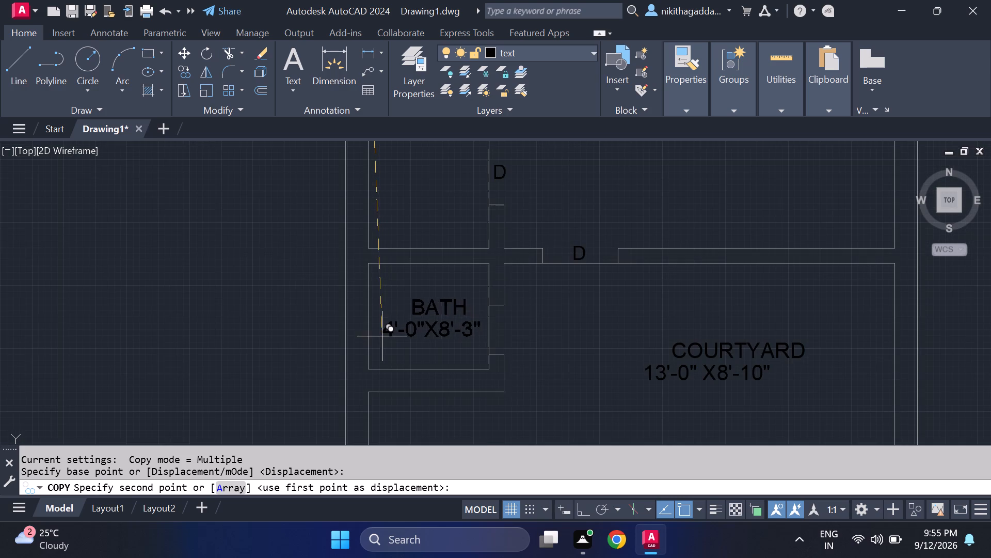
pyautogui.scroll(2, 380, 334)
pyautogui.click(370, 333)
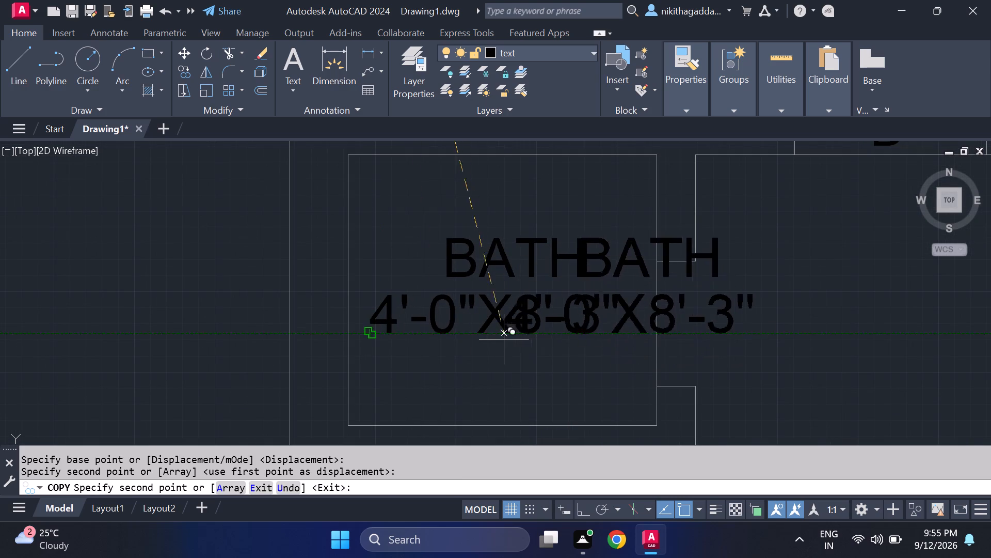
# Place another copy of the BATH label and size text in the small enclosure at the plan's northeast corner.
pyautogui.scroll(-2, 509, 338)
pyautogui.scroll(-2, 667, 234)
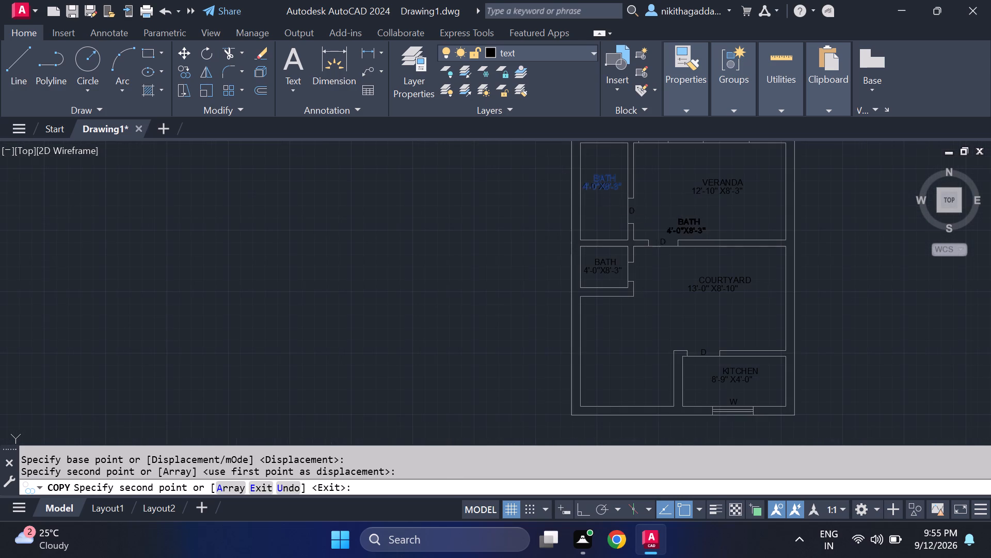
pyautogui.moveTo(696, 209); pyautogui.dragTo(666, 281, button='middle')
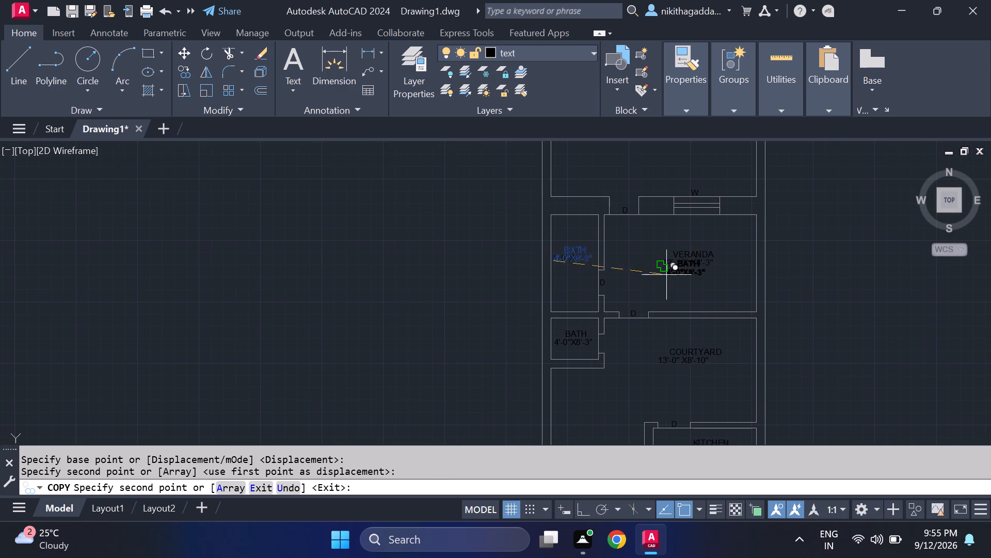
pyautogui.moveTo(666, 273); pyautogui.dragTo(641, 370, button='middle')
pyautogui.moveTo(667, 306); pyautogui.dragTo(648, 352, button='middle')
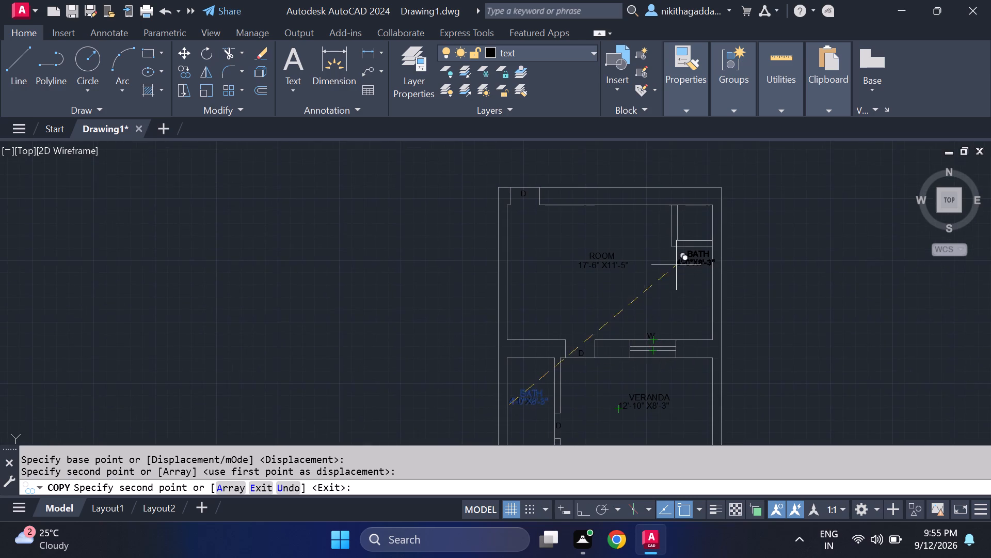
pyautogui.moveTo(674, 271); pyautogui.dragTo(626, 368, button='middle')
pyautogui.scroll(2, 647, 301)
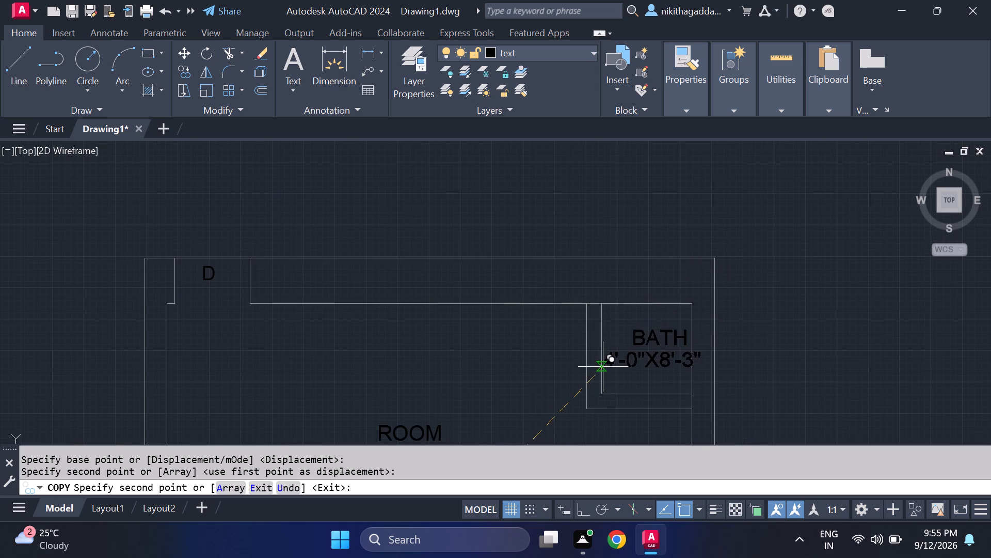
pyautogui.scroll(1, 603, 368)
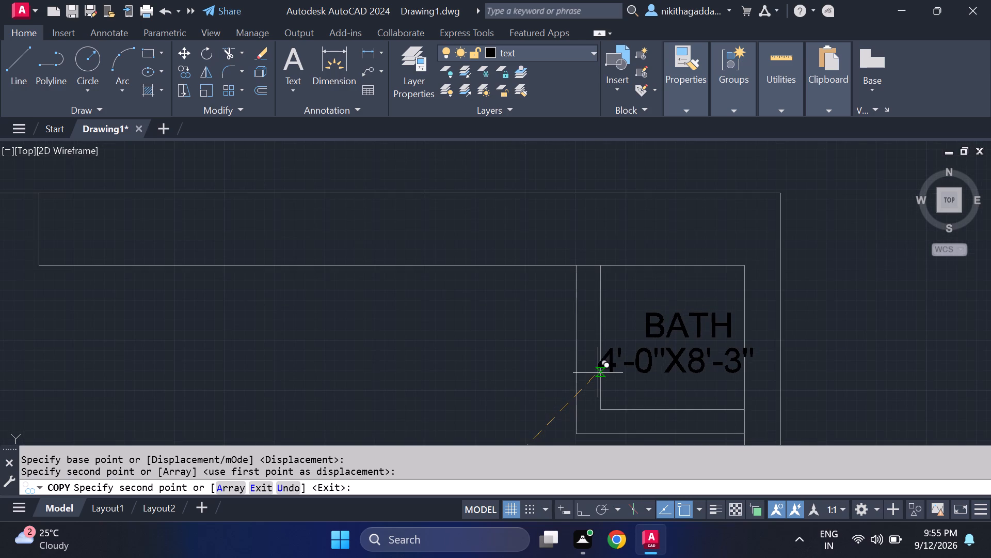
pyautogui.click(598, 373)
pyautogui.press('Escape')
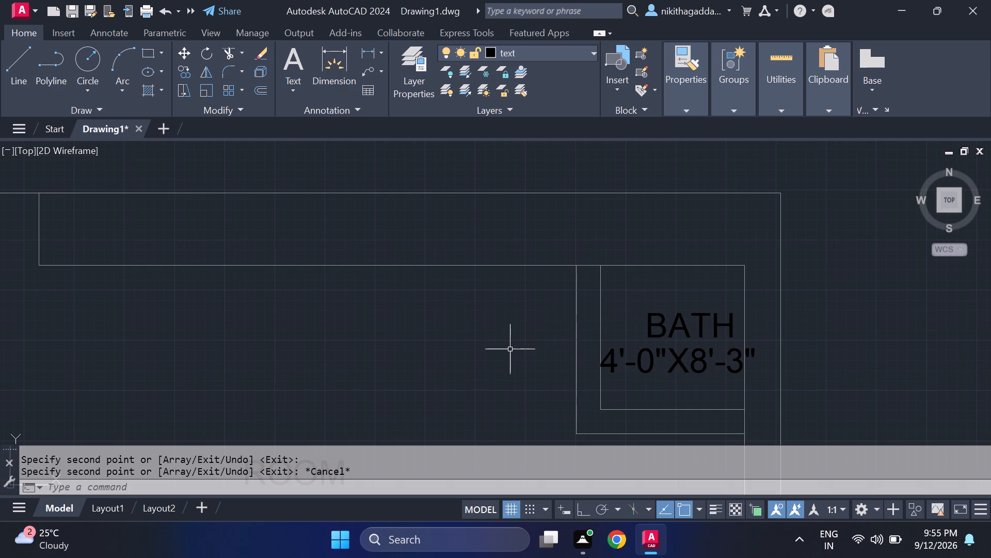
# Change the size text beneath BATH in the small room west of the courtyard to 4'-0"X3'-6".
pyautogui.scroll(-2, 602, 360)
pyautogui.moveTo(570, 401); pyautogui.dragTo(567, 350, button='middle')
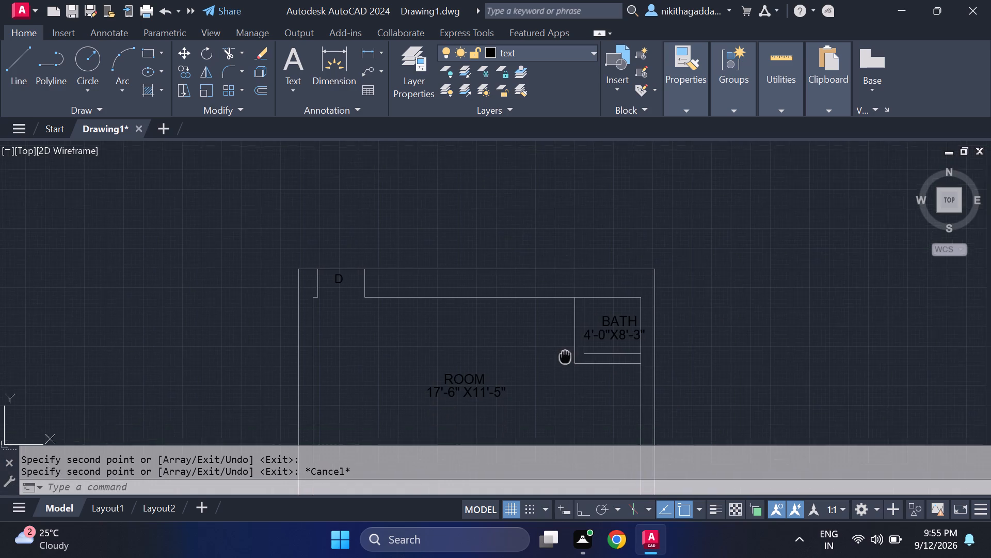
pyautogui.moveTo(567, 350); pyautogui.dragTo(572, 290, button='middle')
pyautogui.scroll(-2, 578, 315)
pyautogui.moveTo(546, 407); pyautogui.dragTo(554, 368, button='middle')
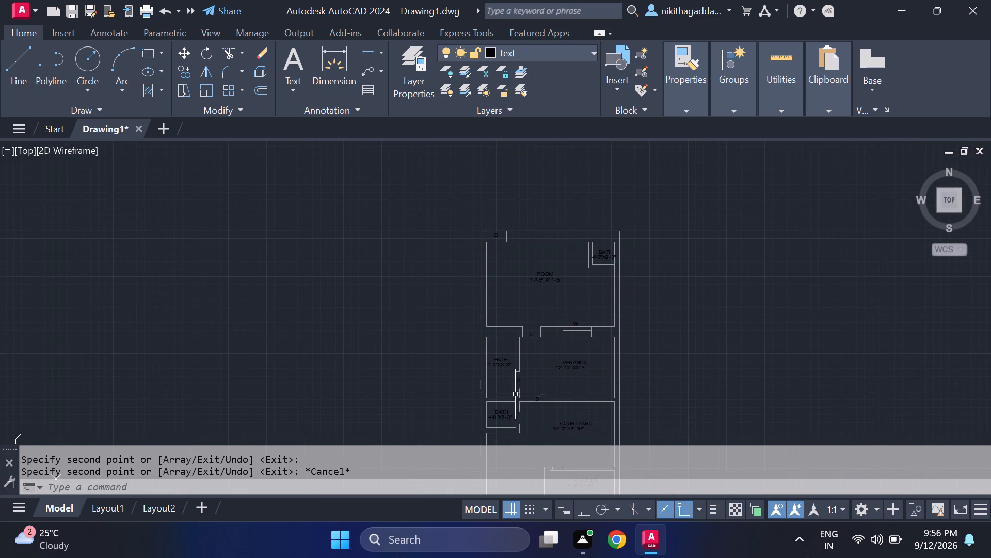
pyautogui.scroll(4, 508, 425)
pyautogui.doubleClick(482, 382)
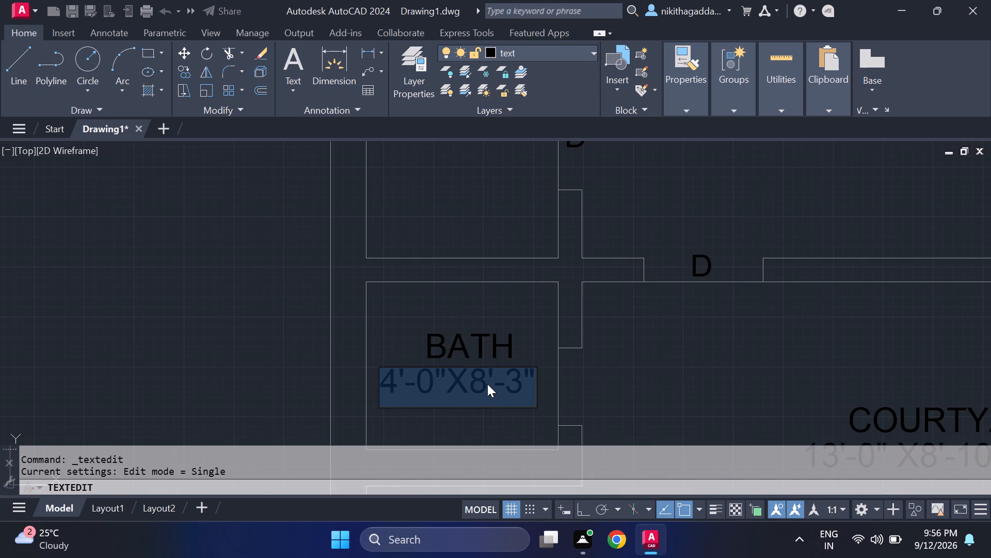
pyautogui.click(487, 384)
pyautogui.press('BackSpace')
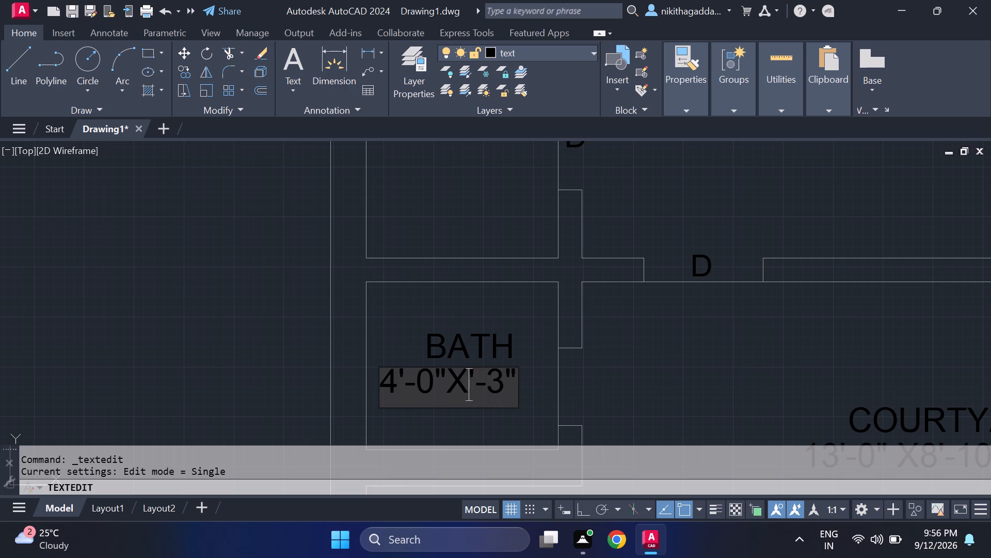
pyautogui.press('3')
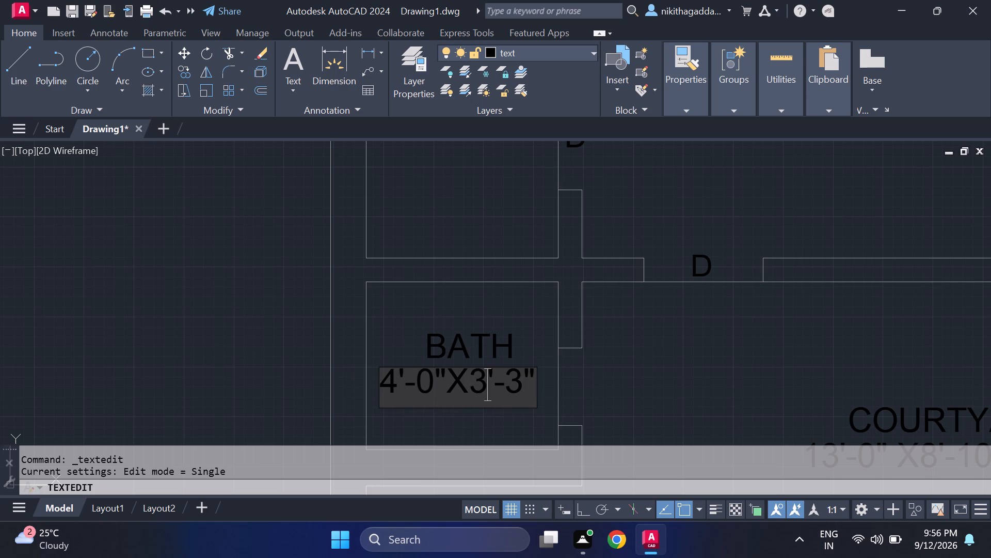
pyautogui.click(521, 391)
pyautogui.press('BackSpace')
pyautogui.press('6')
pyautogui.press('Return')
# Change the BATH label in the northeast corner enclosure to OPEN.
pyautogui.press('Return')
pyautogui.scroll(-2, 554, 342)
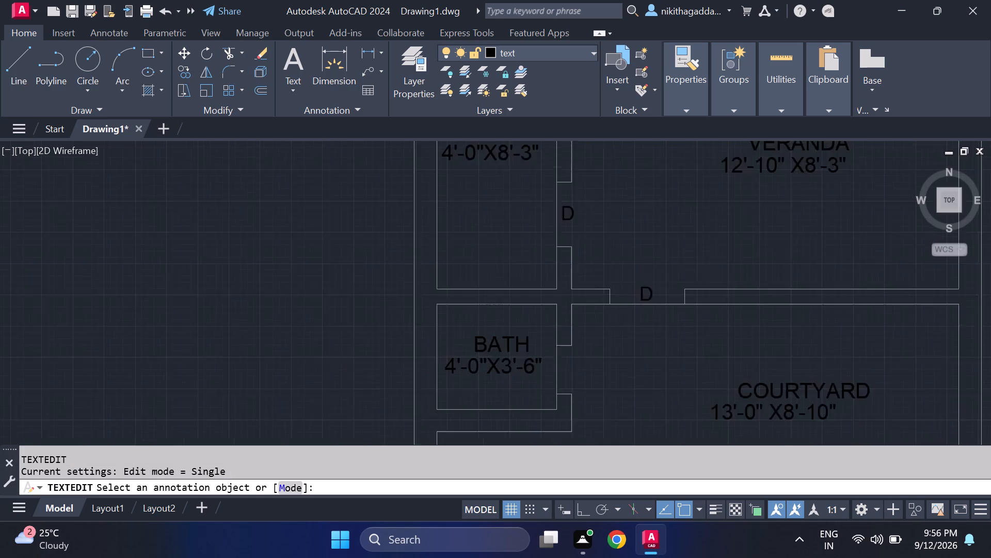
pyautogui.scroll(-2, 554, 342)
pyautogui.moveTo(611, 285); pyautogui.dragTo(603, 355, button='middle')
pyautogui.scroll(4, 647, 254)
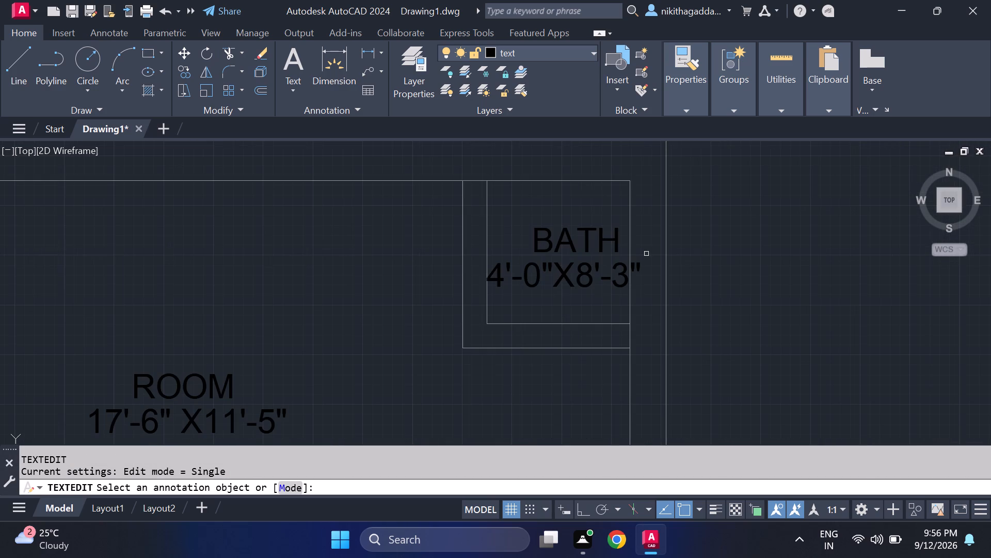
pyautogui.click(604, 237)
pyautogui.press('BackSpace')
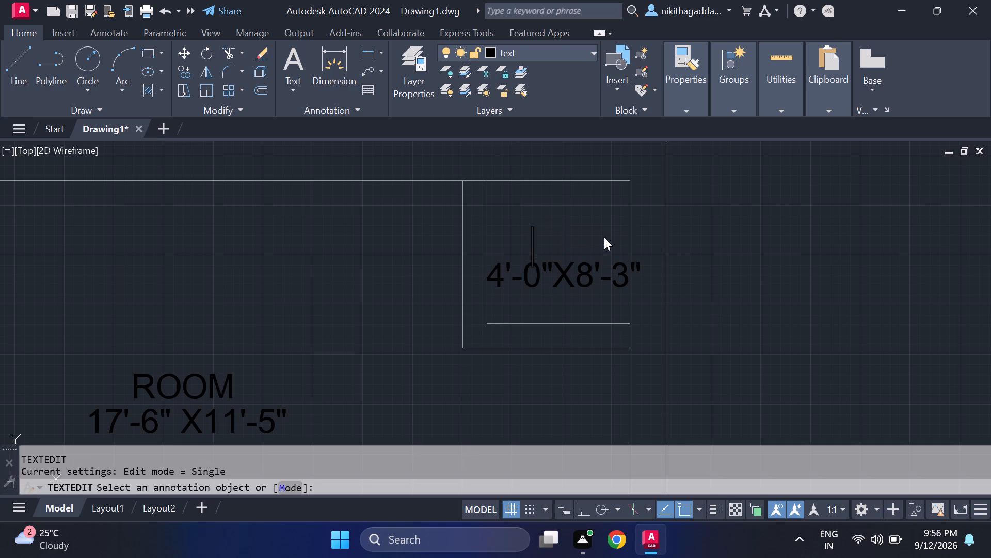
pyautogui.write('OPE')
pyautogui.press('n')
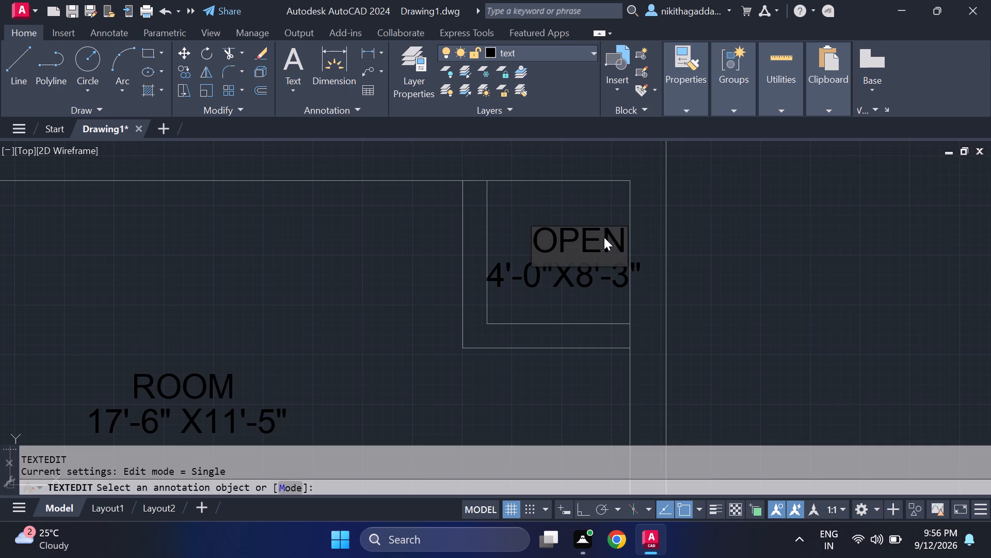
pyautogui.press('Return')
# Change the size text beneath the OPEN label in the northeast corner enclosure to 3'-0".
pyautogui.press('Return')
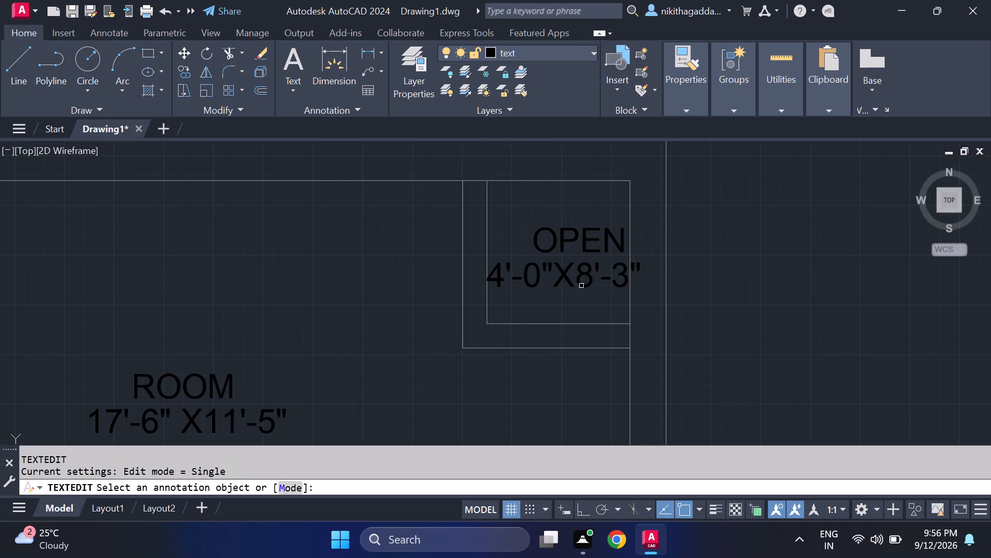
pyautogui.click(581, 286)
pyautogui.press('BackSpace')
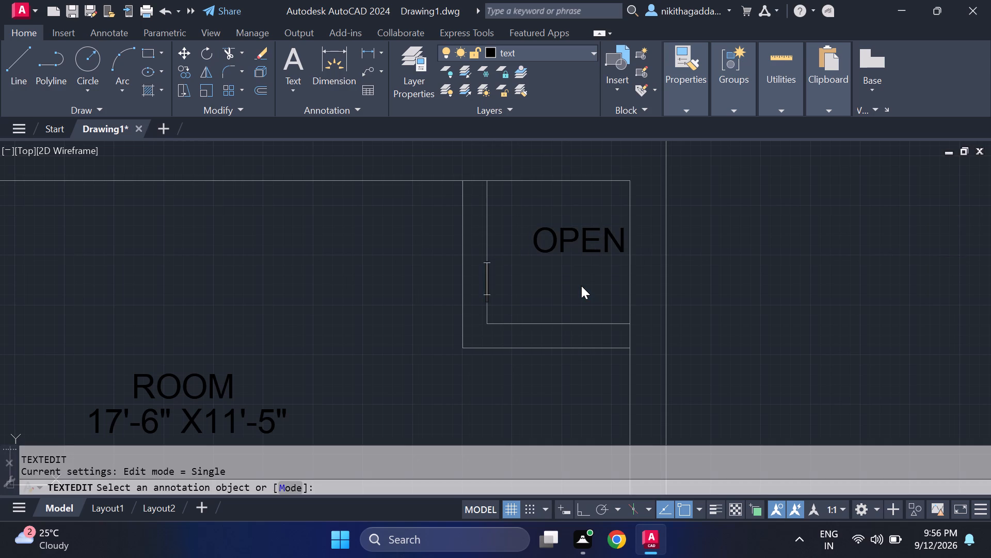
pyautogui.press('3')
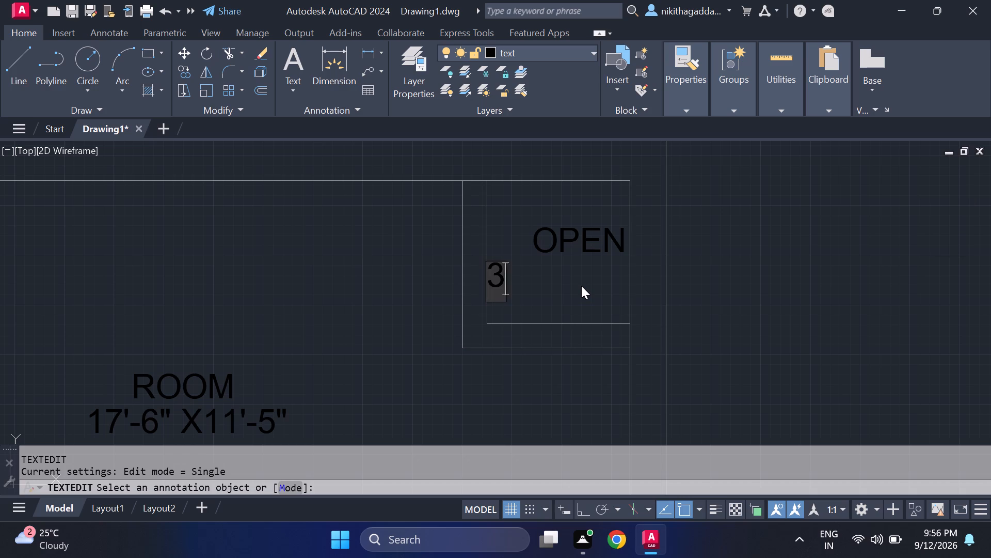
pyautogui.write("'-0")
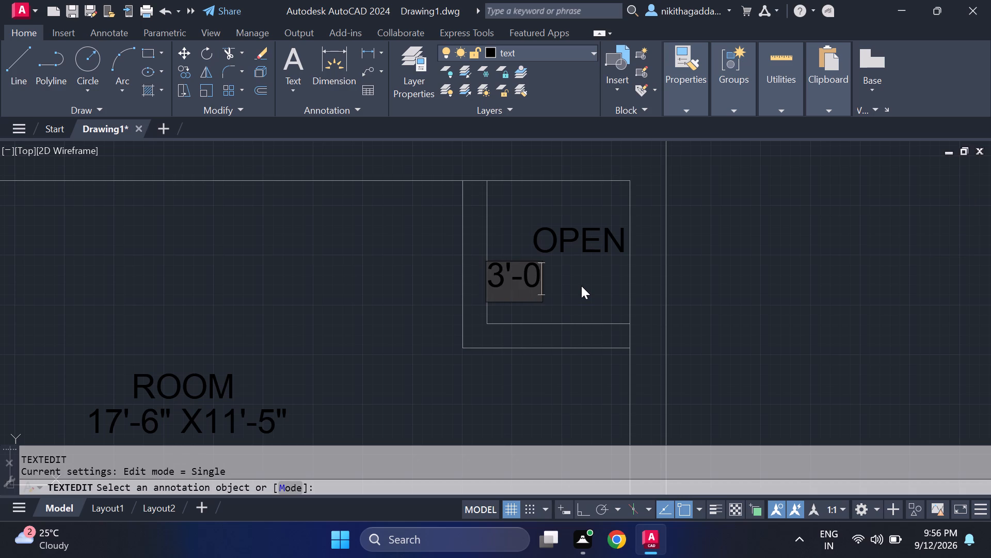
pyautogui.hotkey('shift', '"')
pyautogui.press('x')
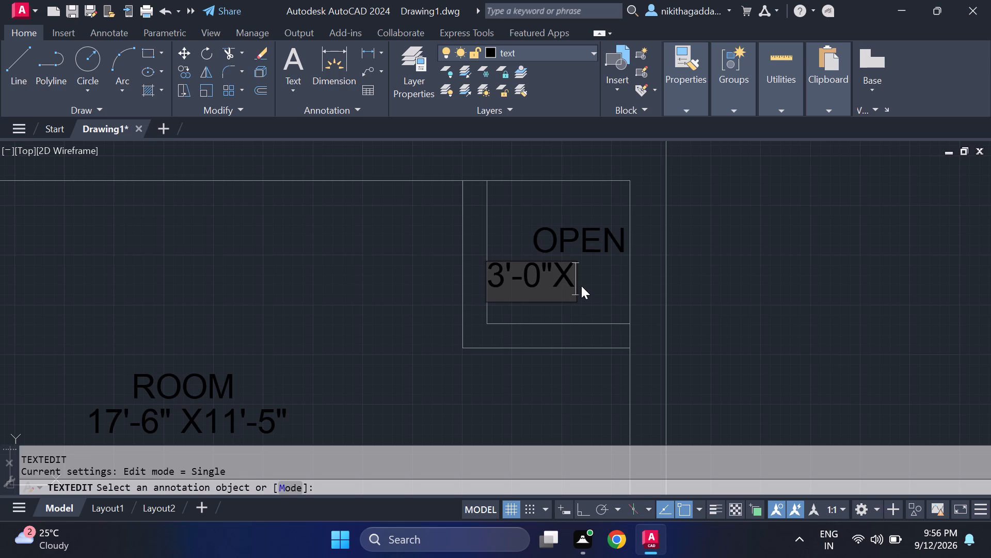
pyautogui.press('BackSpace')
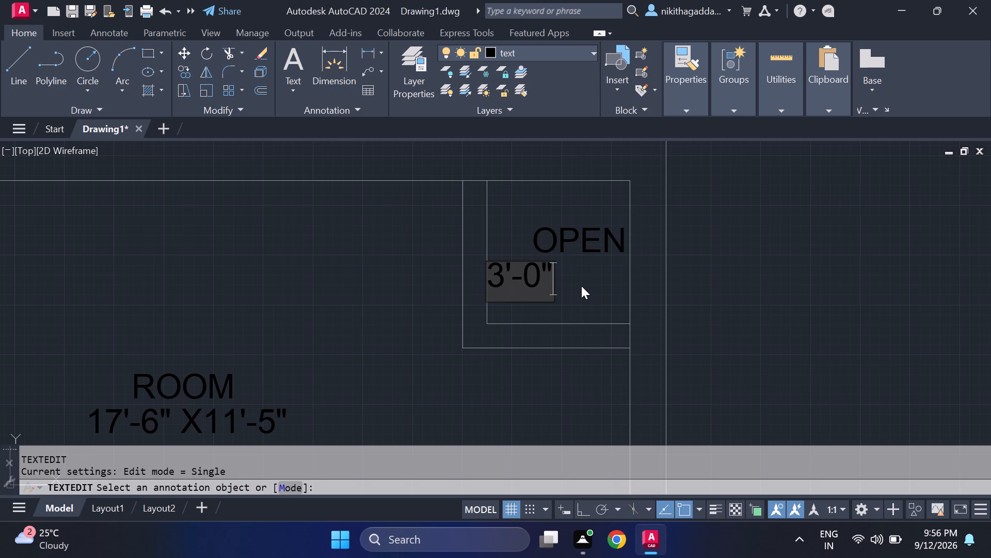
pyautogui.press('Return')
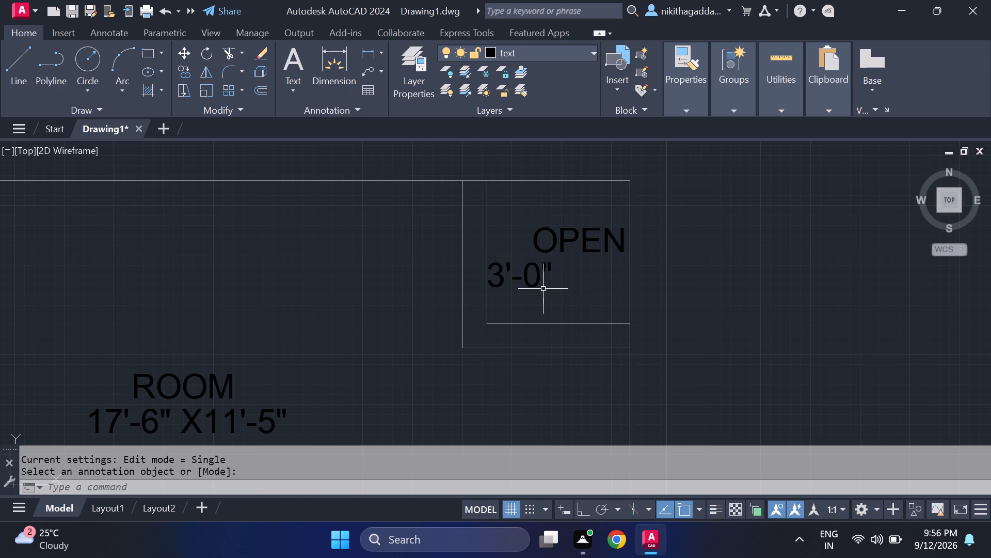
# Move the 3'-0" text slightly east so it sits more centrally beneath the OPEN label.
pyautogui.scroll(2, 552, 287)
pyautogui.moveTo(564, 233); pyautogui.dragTo(556, 237)
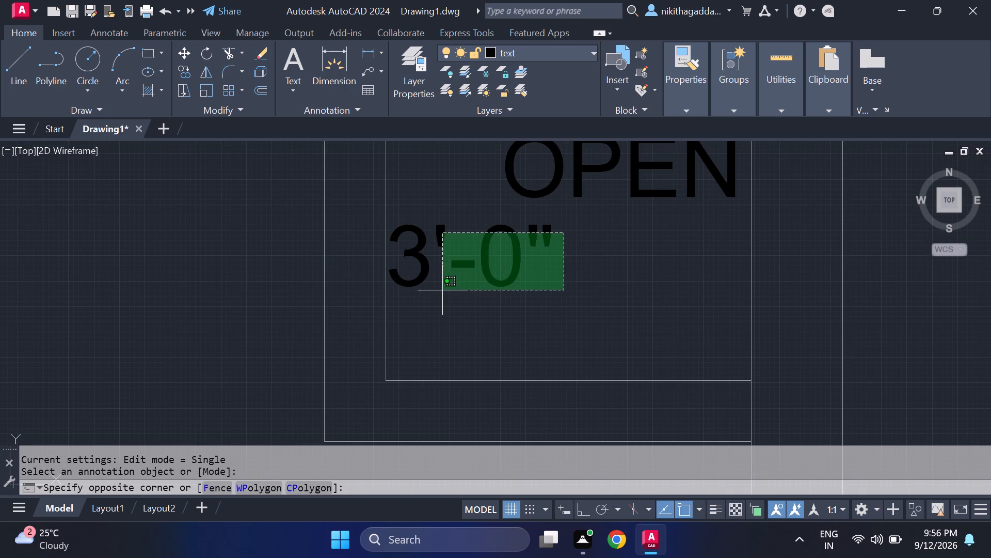
pyautogui.click(414, 302)
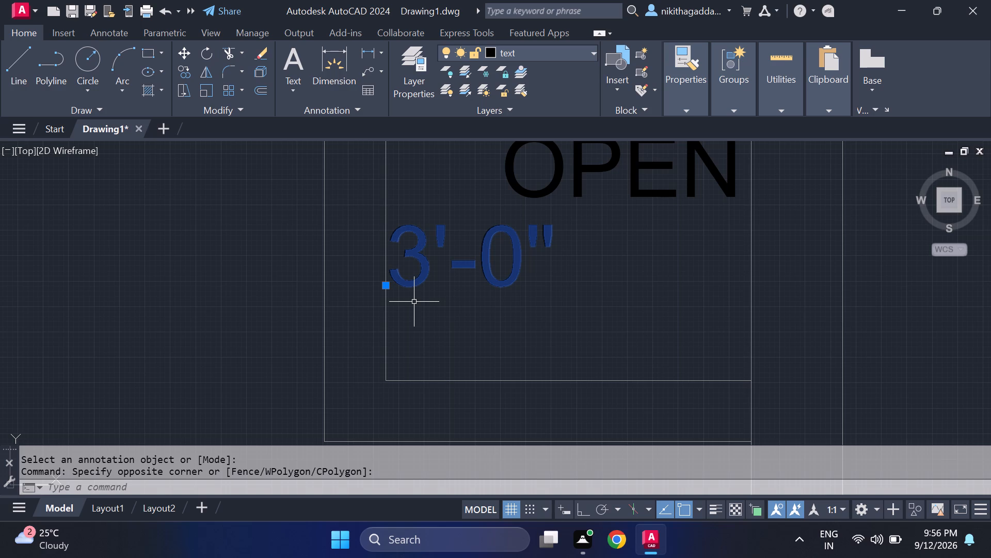
pyautogui.press('m')
pyautogui.press('Return')
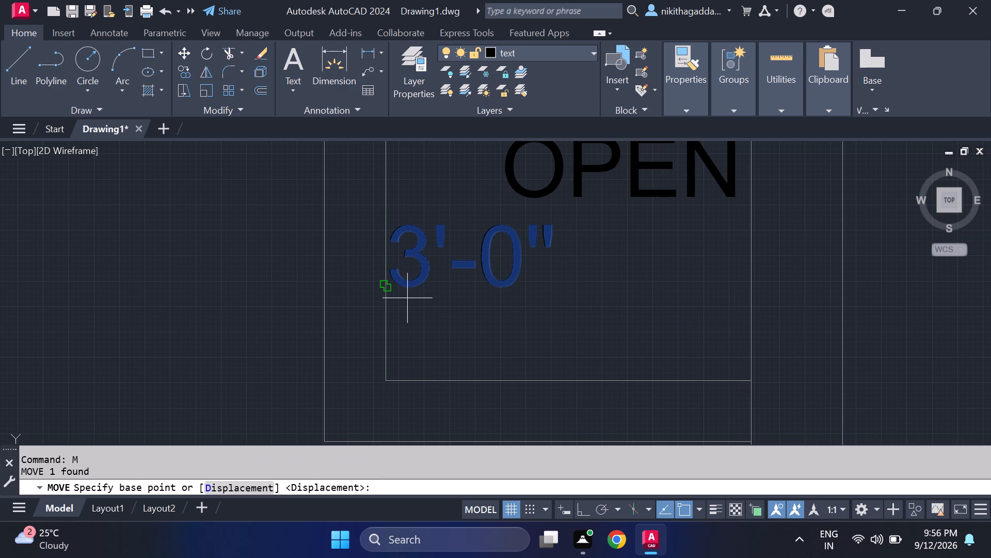
pyautogui.moveTo(407, 288); pyautogui.dragTo(420, 286)
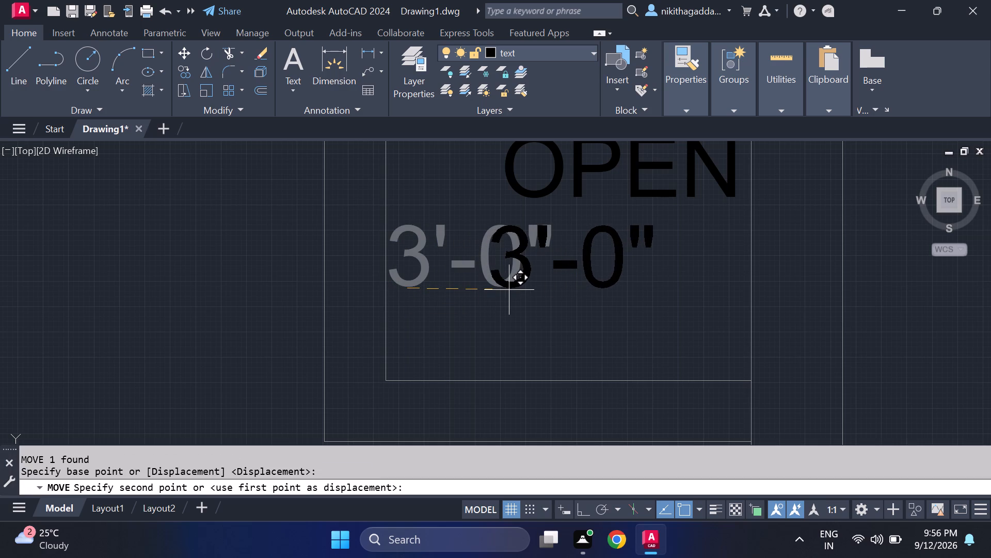
pyautogui.click(475, 286)
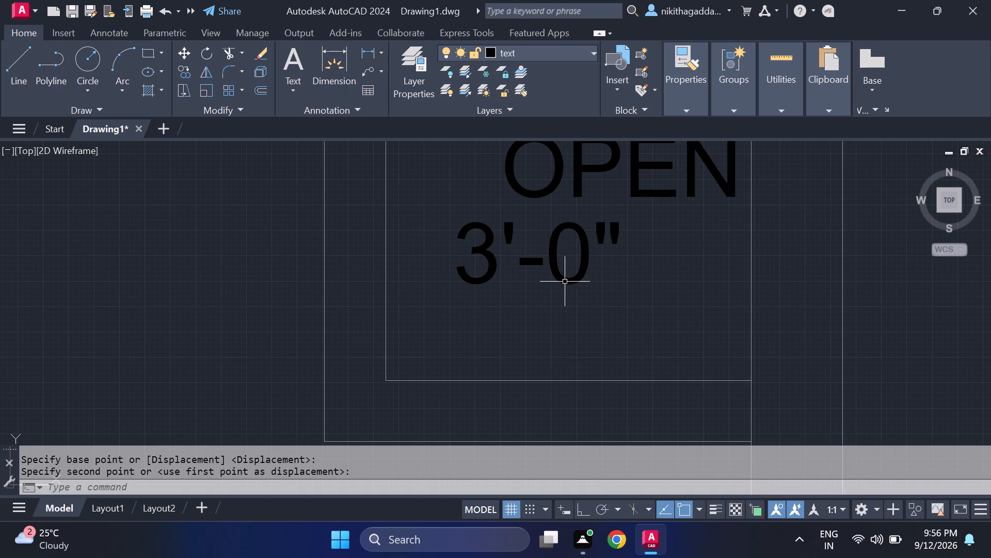
# Copy the 3'-0" text straight down to form a second line beneath it in the northeast OPEN enclosure.
pyautogui.moveTo(590, 241); pyautogui.dragTo(572, 254)
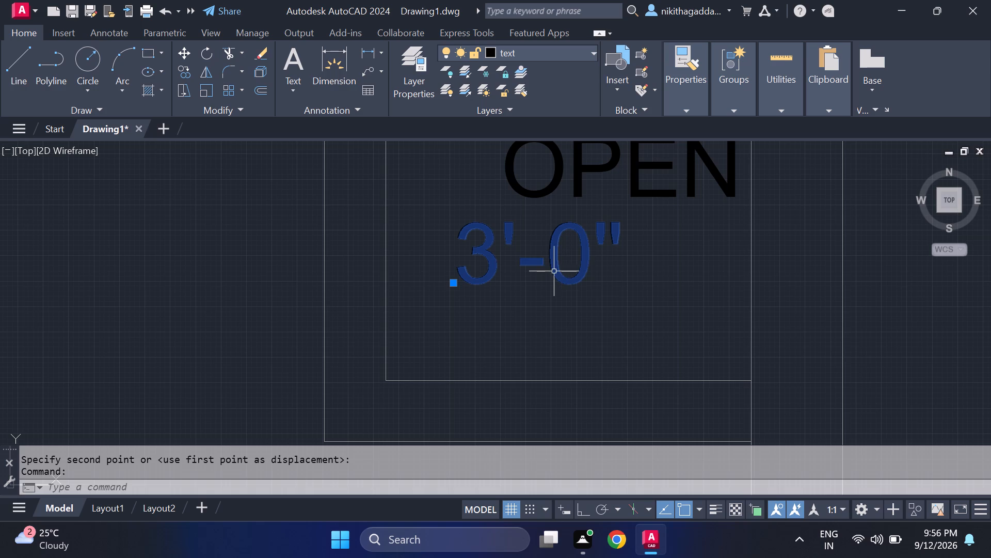
pyautogui.write('CO')
pyautogui.press('Return')
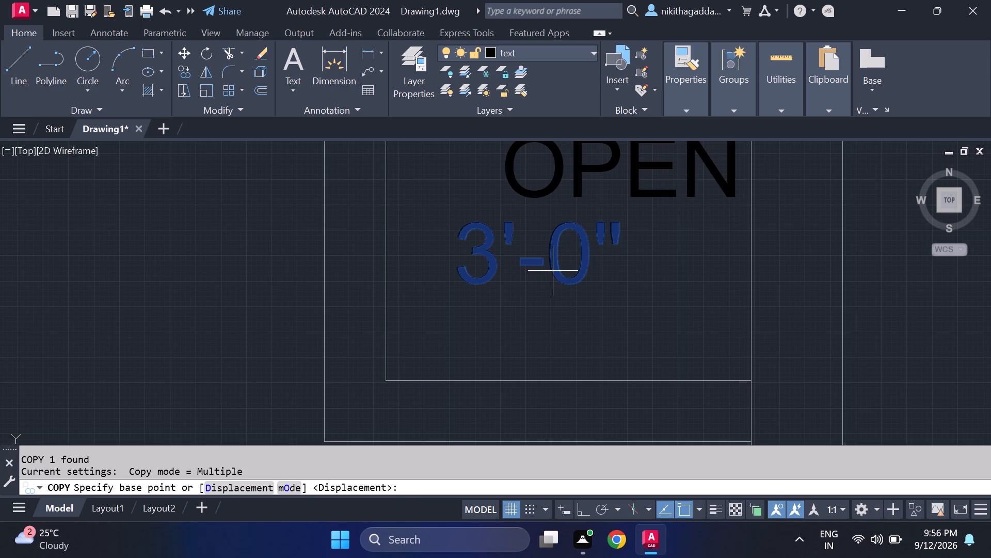
pyautogui.click(460, 271)
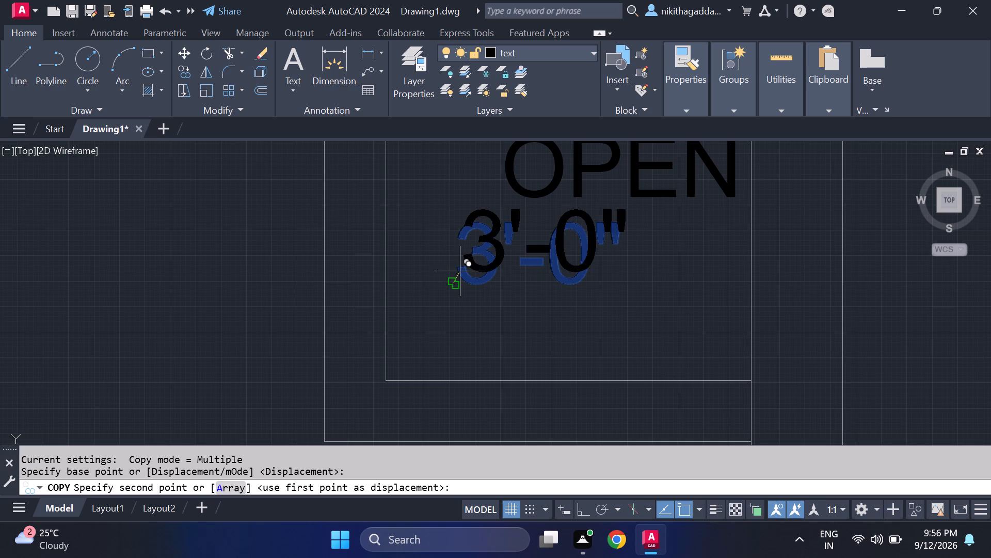
pyautogui.click(453, 371)
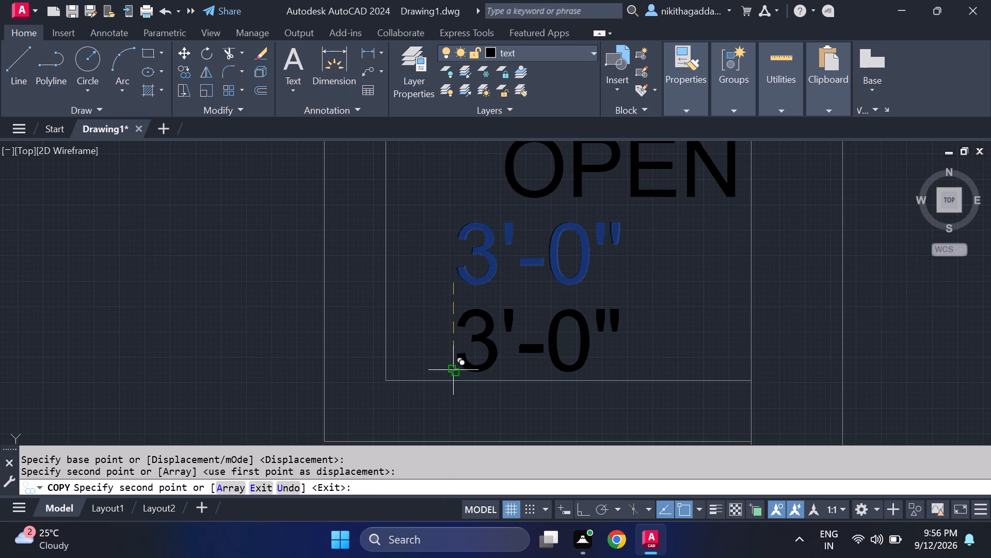
pyautogui.press('Escape')
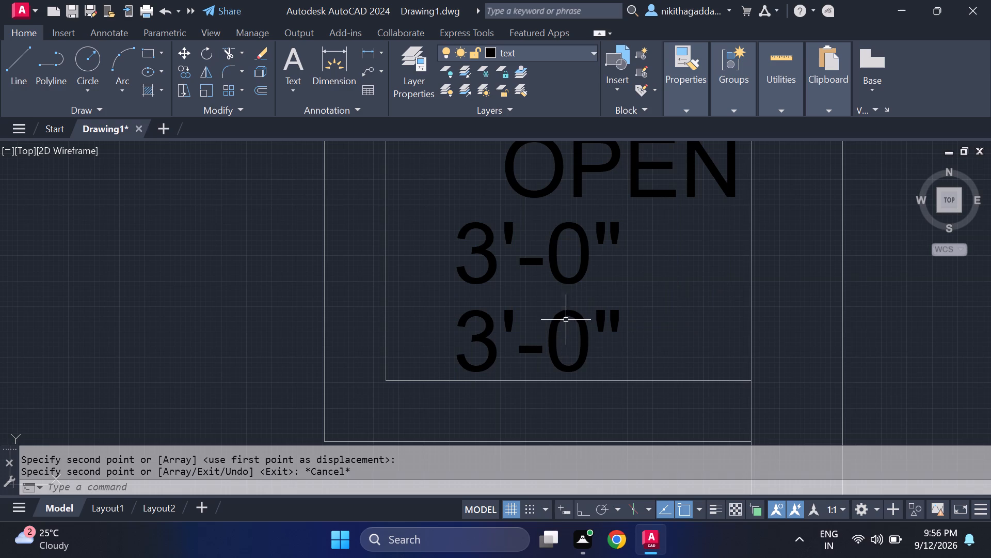
# Move the OPEN label up and to the west so it sits more centrally above the two 3'-0" lines.
pyautogui.moveTo(689, 282); pyautogui.dragTo(669, 386, button='middle')
pyautogui.moveTo(694, 235); pyautogui.dragTo(669, 249)
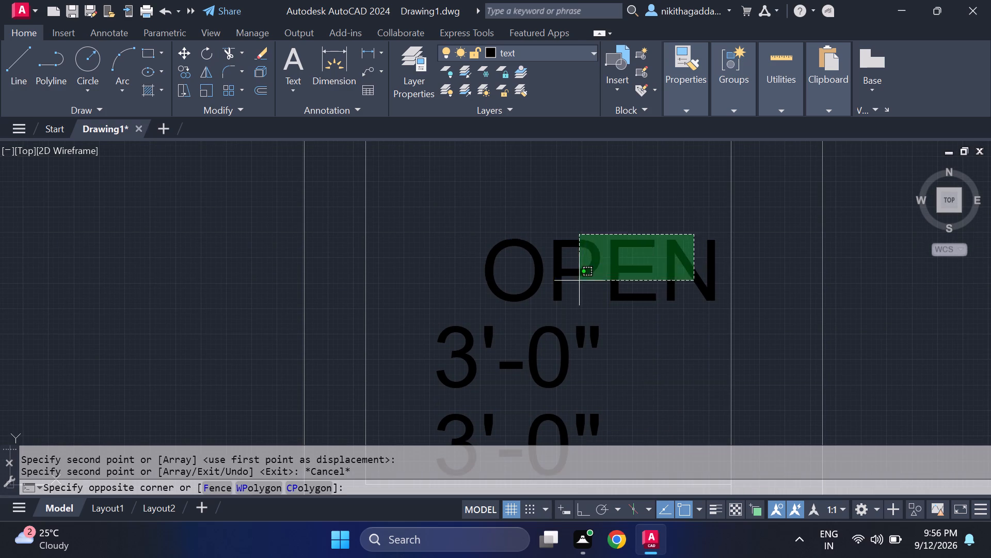
pyautogui.click(579, 281)
pyautogui.scroll(-2, 590, 290)
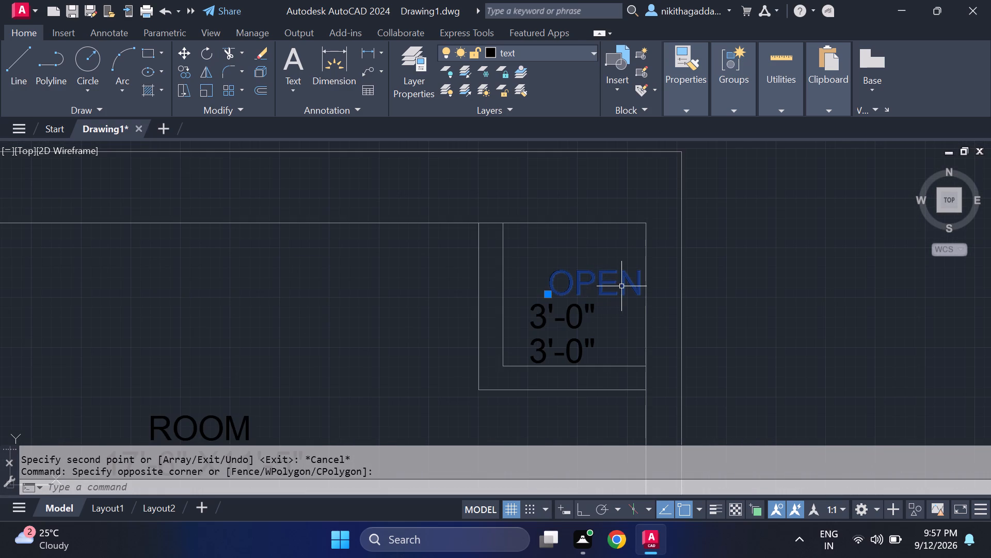
pyautogui.press('m')
pyautogui.press('Return')
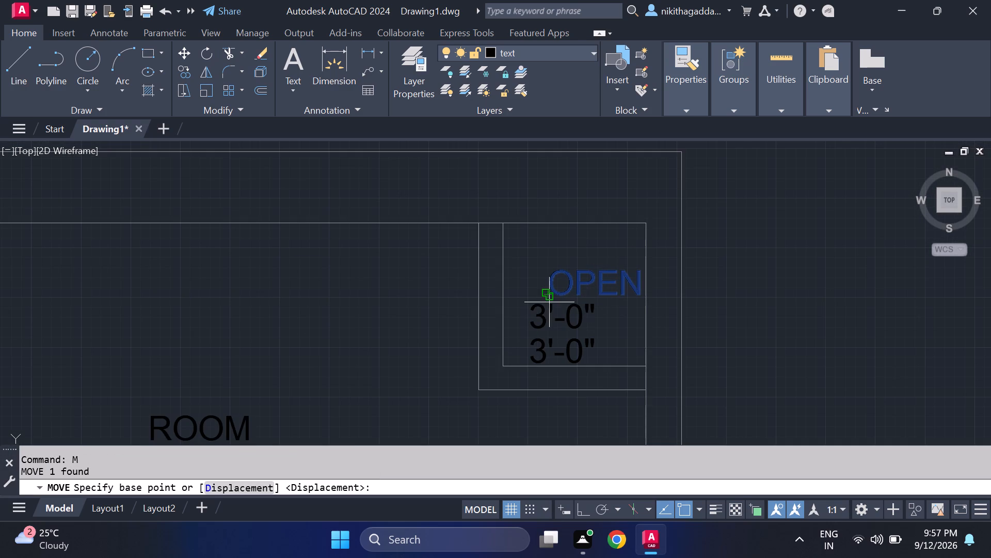
pyautogui.click(556, 291)
pyautogui.click(523, 276)
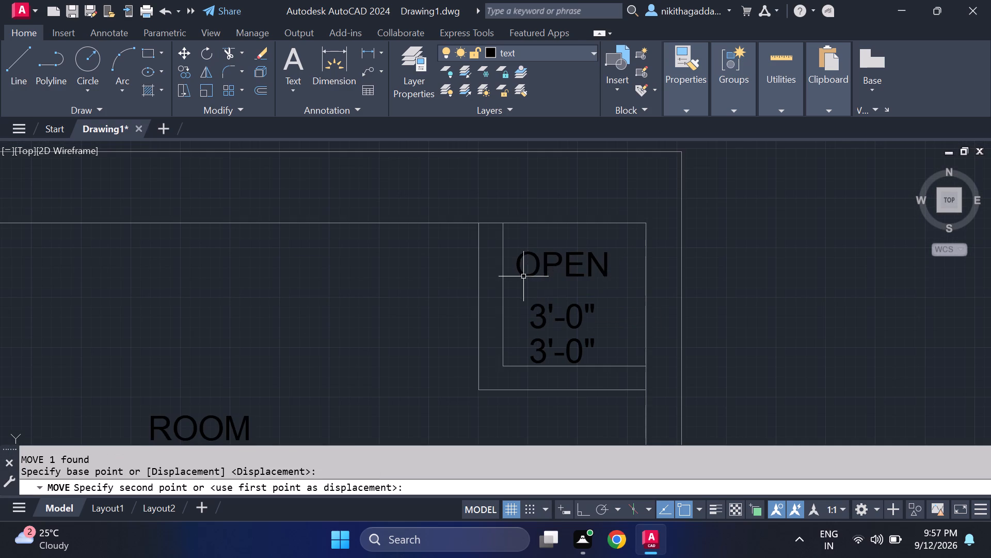
# Change the upper 3'-0" line beneath the OPEN label to 3'-0"X.
pyautogui.scroll(2, 565, 347)
pyautogui.doubleClick(602, 280)
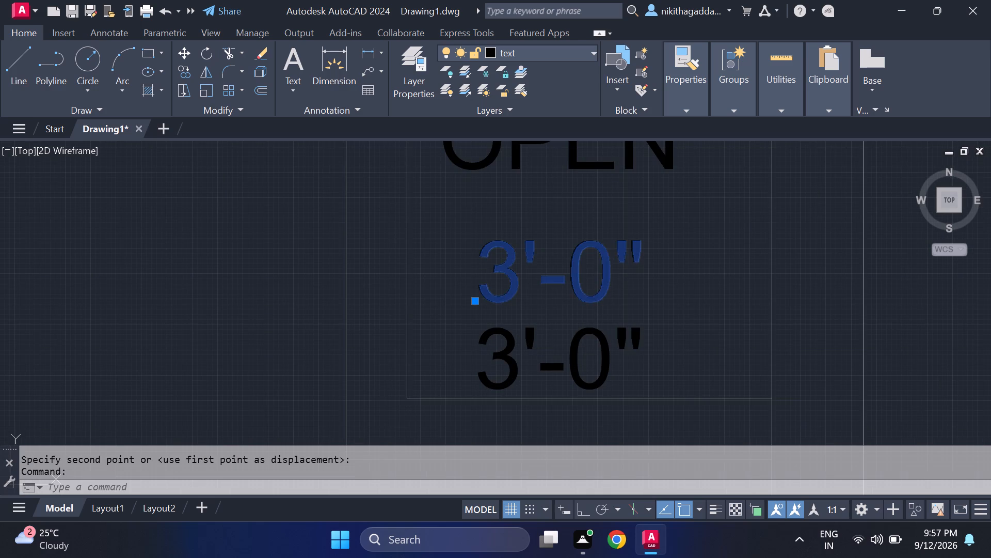
pyautogui.click(637, 280)
pyautogui.press('x')
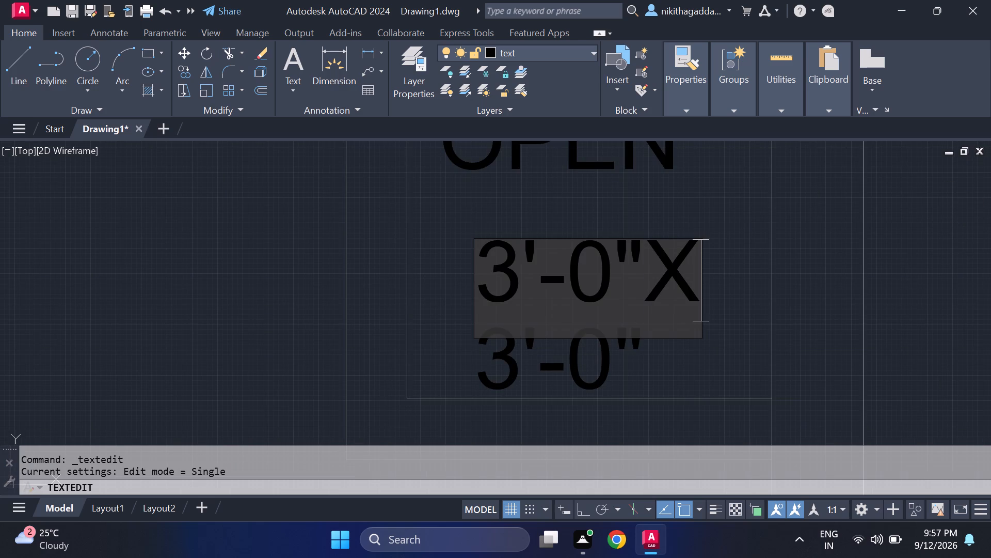
pyautogui.press('Return')
# Move the VERANDA label slightly west so it is centred above its 12'-10" X8'-3" size text.
pyautogui.scroll(-3, 632, 277)
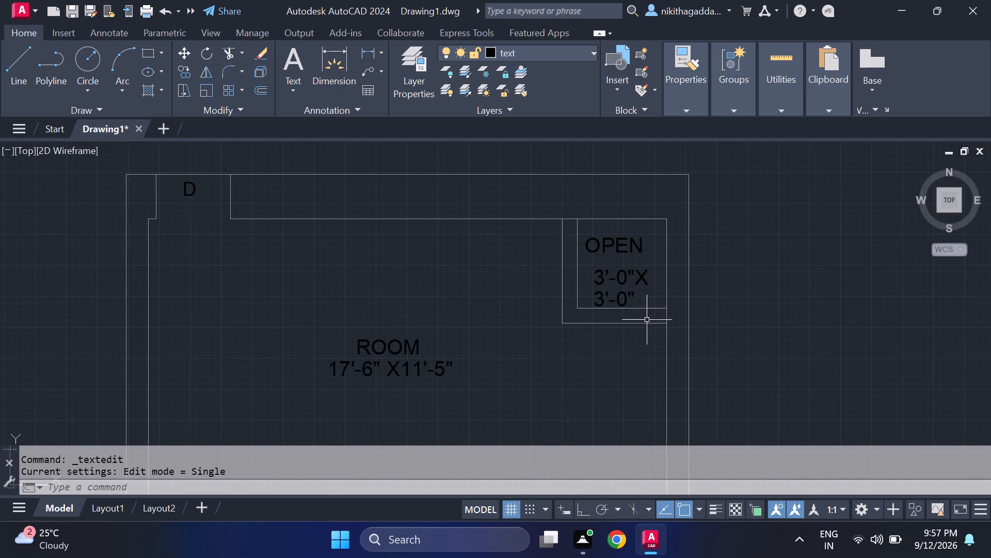
pyautogui.scroll(-3, 661, 331)
pyautogui.moveTo(616, 357); pyautogui.dragTo(605, 305, button='middle')
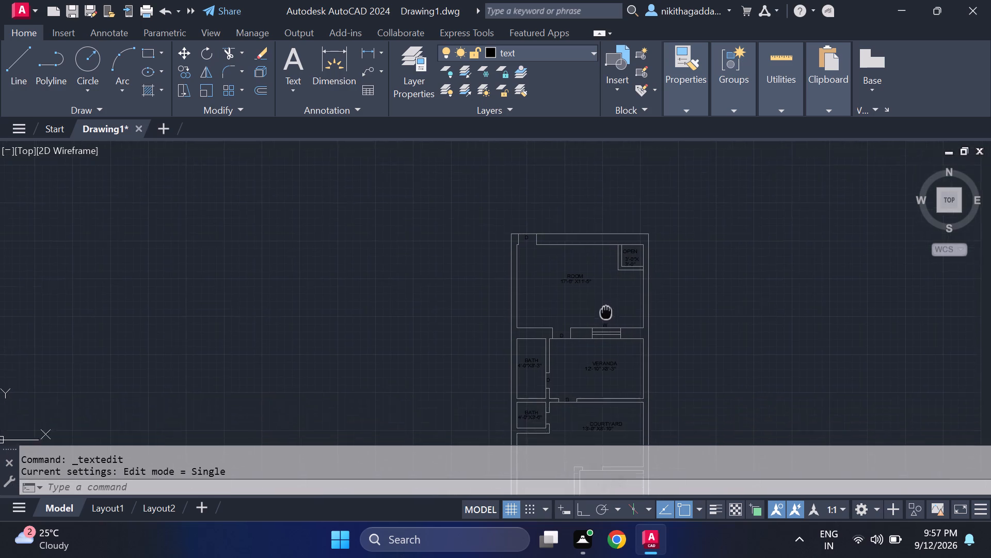
pyautogui.moveTo(605, 305); pyautogui.dragTo(588, 234, button='middle')
pyautogui.scroll(2, 544, 344)
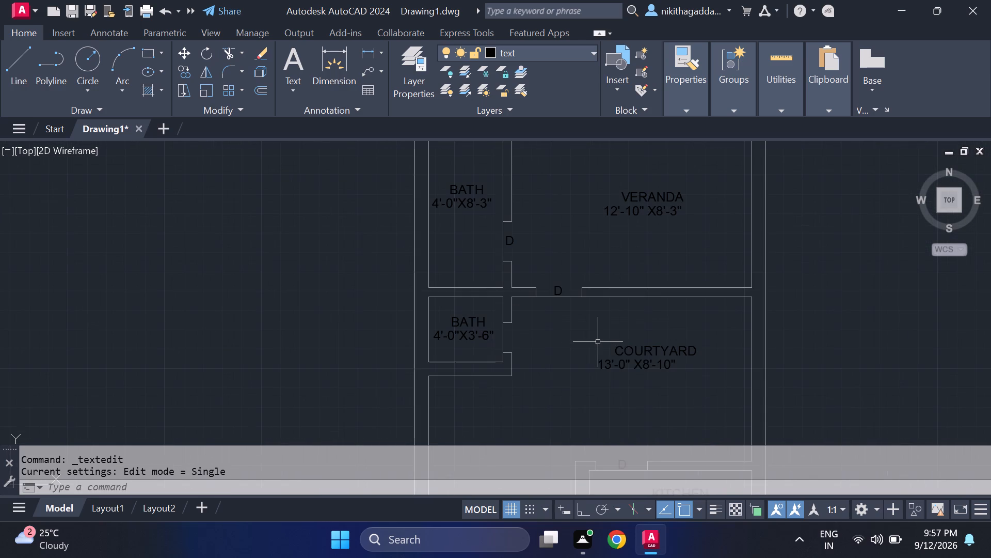
pyautogui.moveTo(600, 347); pyautogui.dragTo(595, 381, button='middle')
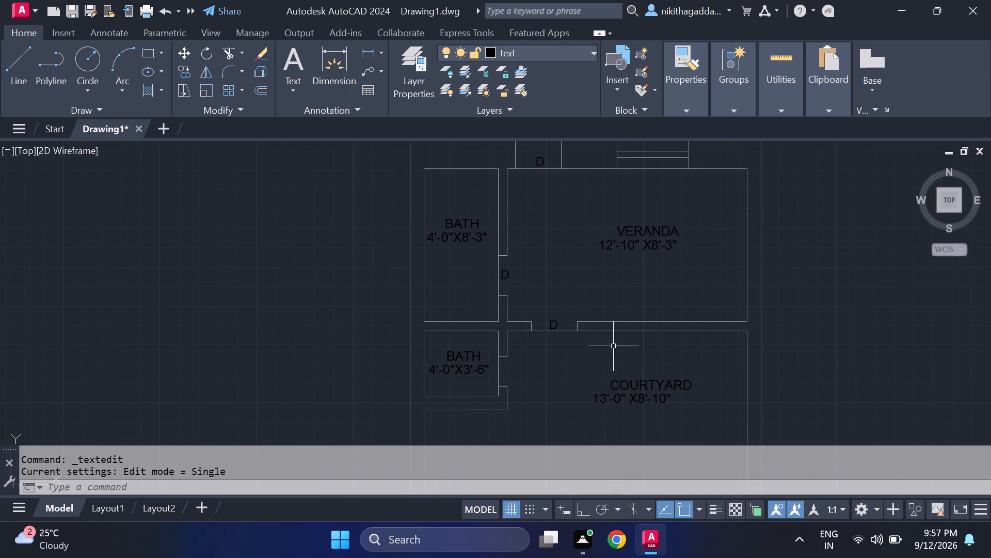
pyautogui.moveTo(663, 253); pyautogui.dragTo(651, 275, button='middle')
pyautogui.scroll(2, 651, 271)
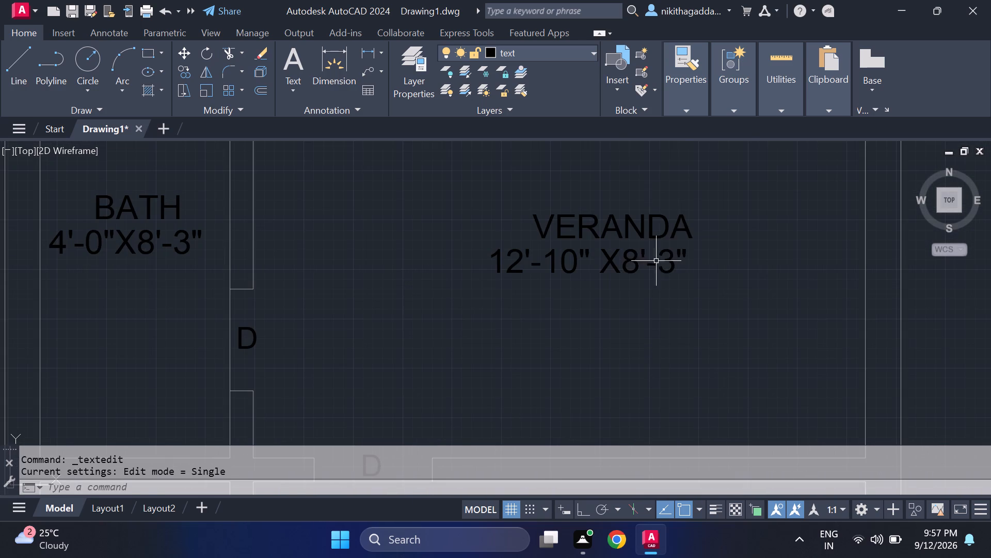
pyautogui.moveTo(681, 201); pyautogui.dragTo(648, 223)
pyautogui.click(635, 237)
pyautogui.press('m')
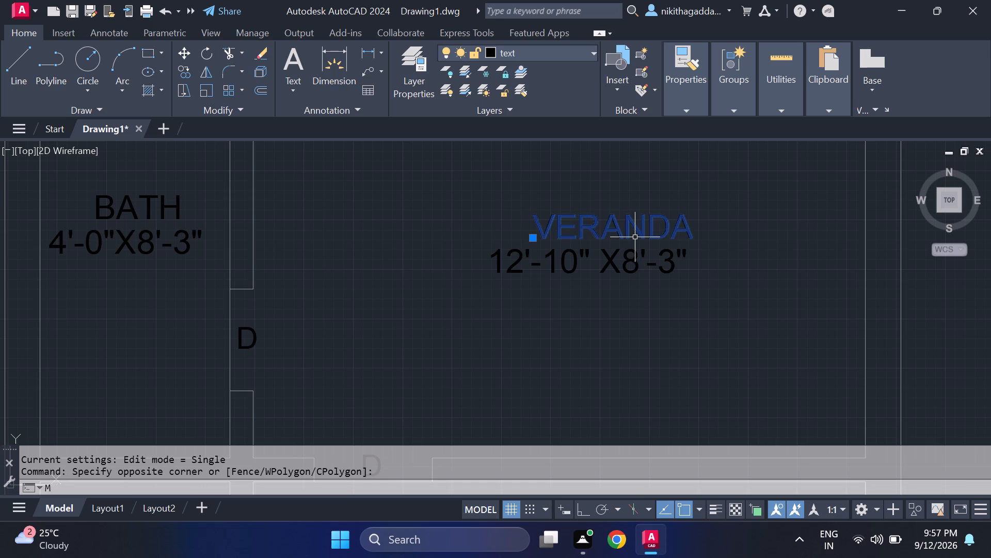
pyautogui.press('Return')
pyautogui.click(593, 229)
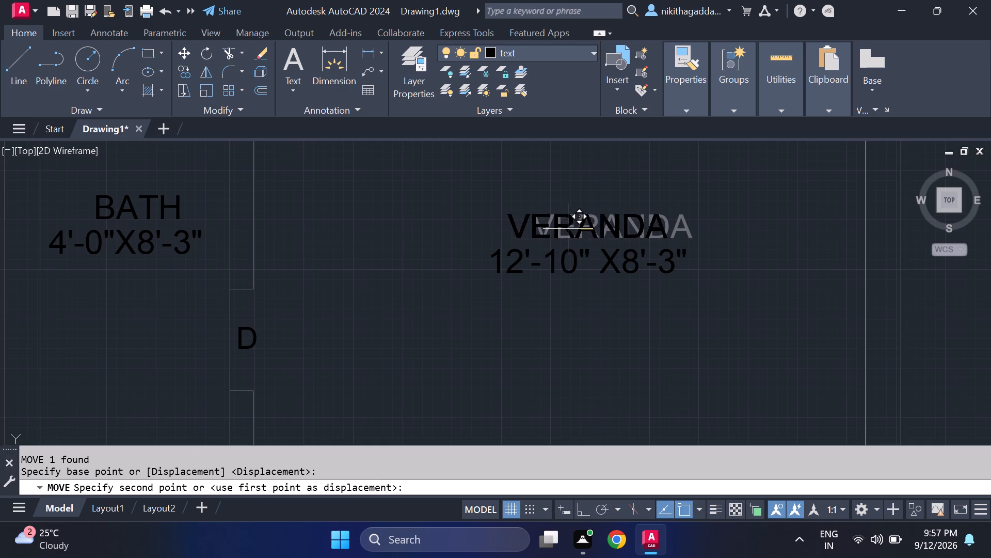
pyautogui.click(565, 225)
# Move the COURTYARD label west so it is centred above its 13'-0" X8'-10" size text.
pyautogui.scroll(-2, 643, 271)
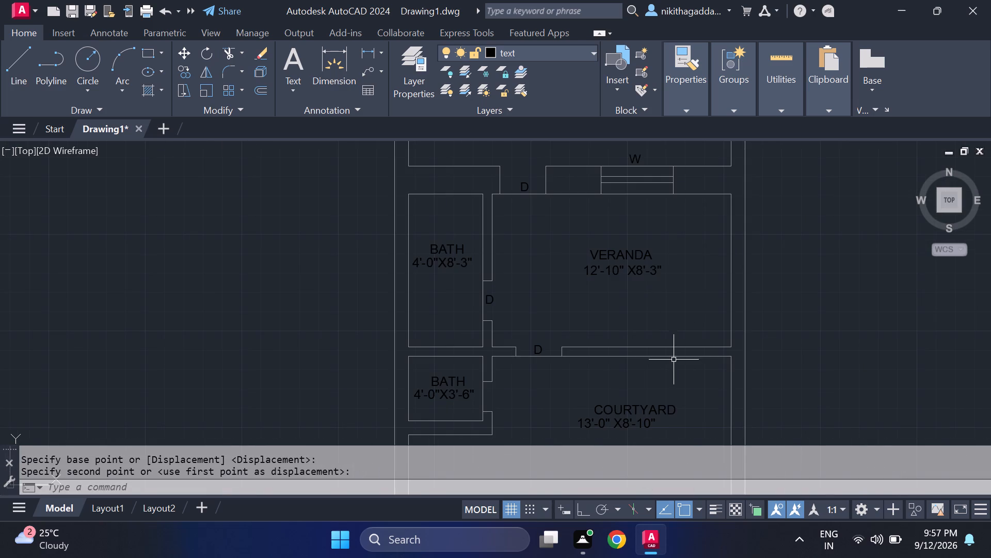
pyautogui.moveTo(669, 343); pyautogui.dragTo(625, 251, button='middle')
pyautogui.scroll(1, 614, 346)
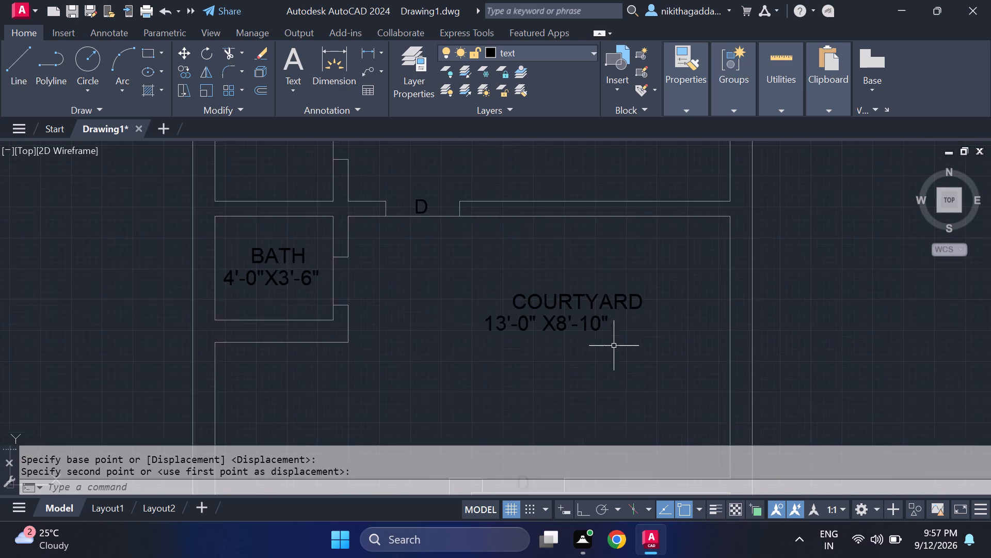
pyautogui.scroll(1, 614, 346)
pyautogui.click(602, 280)
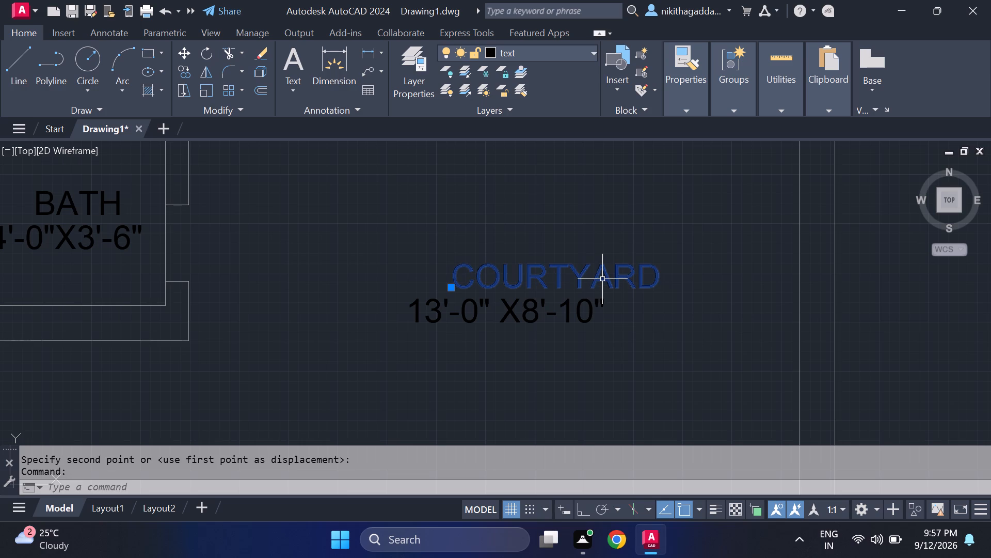
pyautogui.press('m')
pyautogui.press('Return')
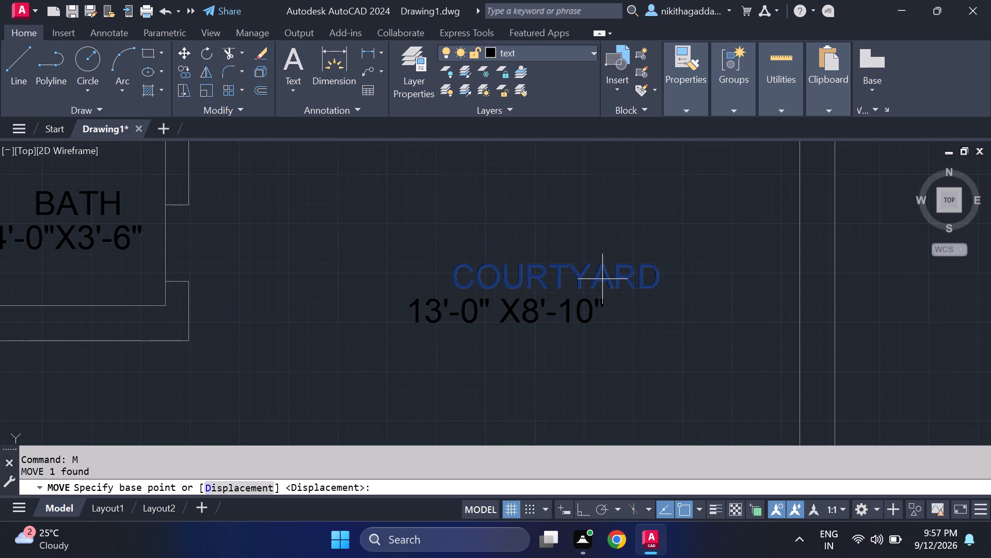
pyautogui.click(556, 284)
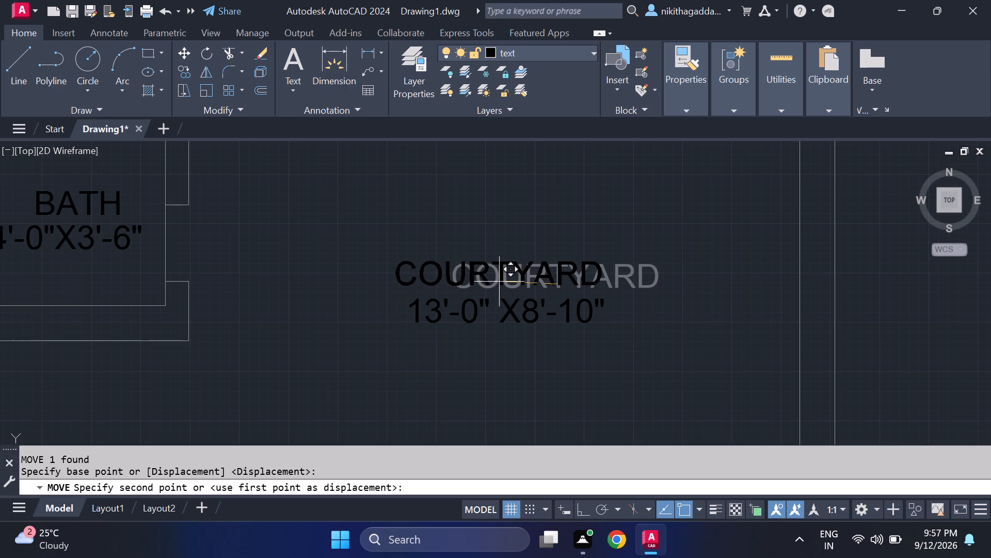
pyautogui.click(502, 282)
# Move the KITCHEN label west so it is centred above its 8'-9" X4'-0" size text.
pyautogui.scroll(-4, 589, 347)
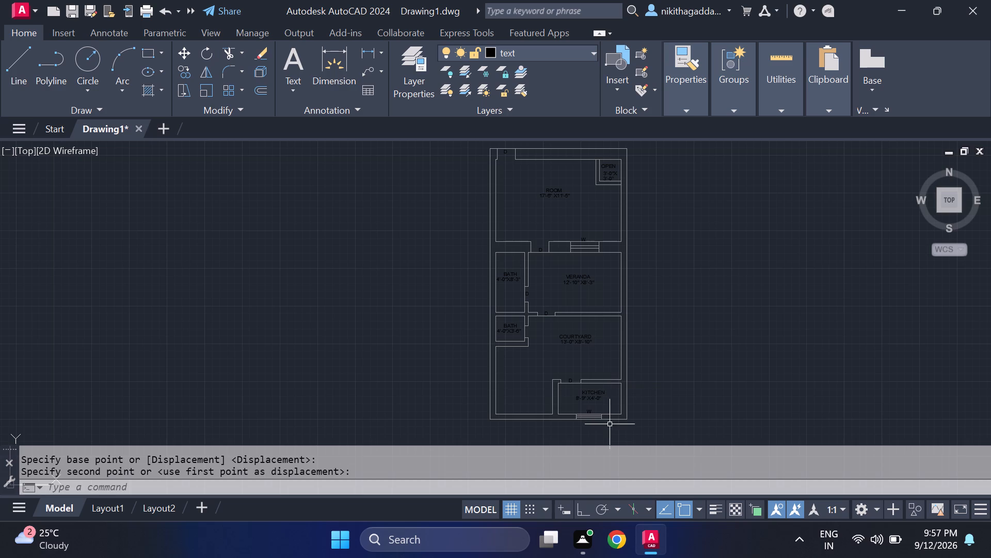
pyautogui.scroll(4, 598, 399)
pyautogui.click(612, 359)
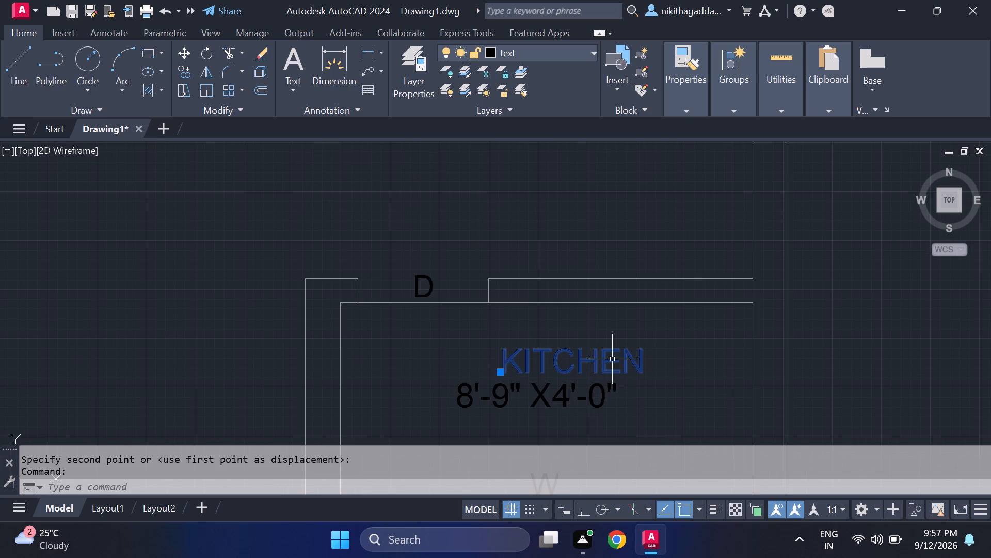
pyautogui.press('m')
pyautogui.press('Return')
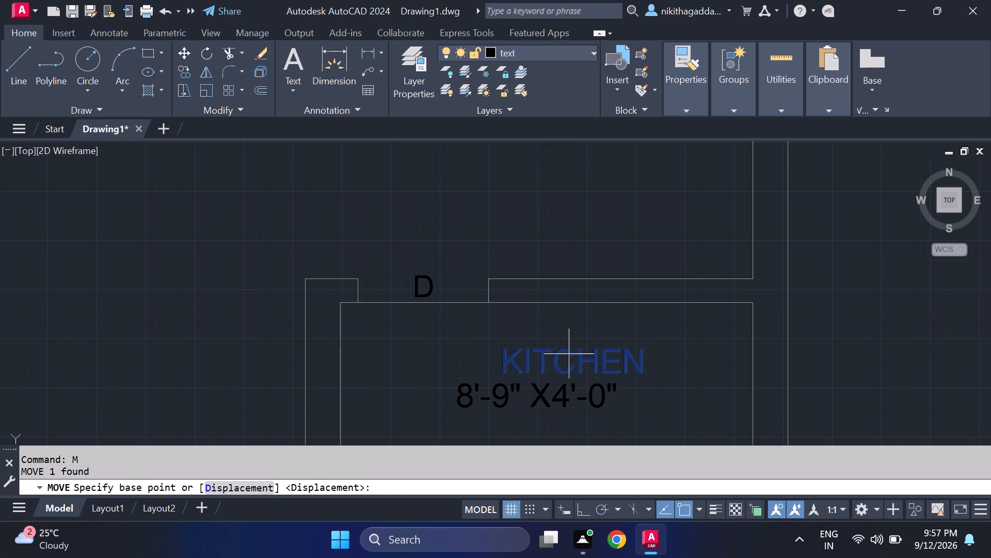
pyautogui.click(563, 364)
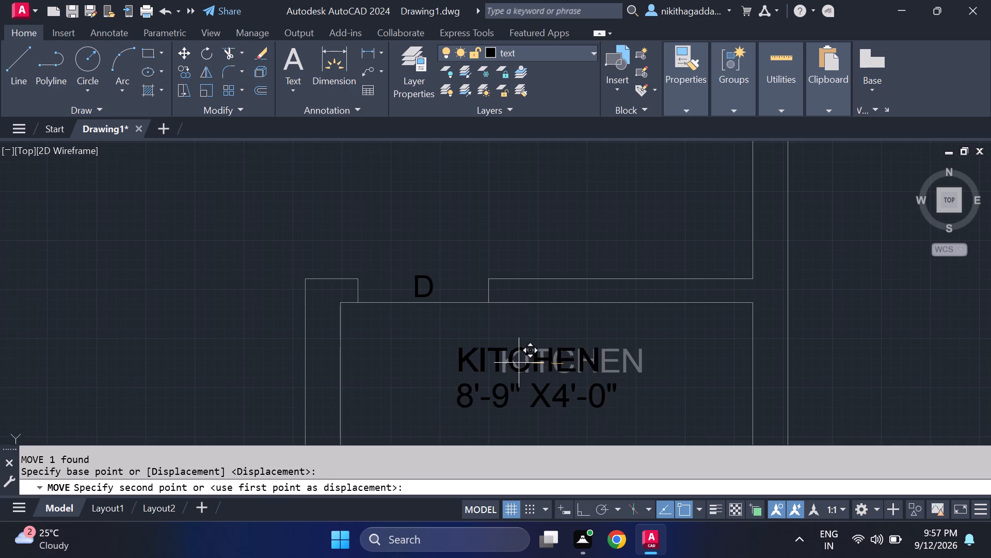
pyautogui.click(520, 363)
# Check the thickness of the north exterior wall above ROOM with a linear dimension, without placing it.
pyautogui.scroll(-3, 640, 348)
pyautogui.scroll(-1, 771, 315)
pyautogui.moveTo(771, 315); pyautogui.dragTo(801, 389, button='middle')
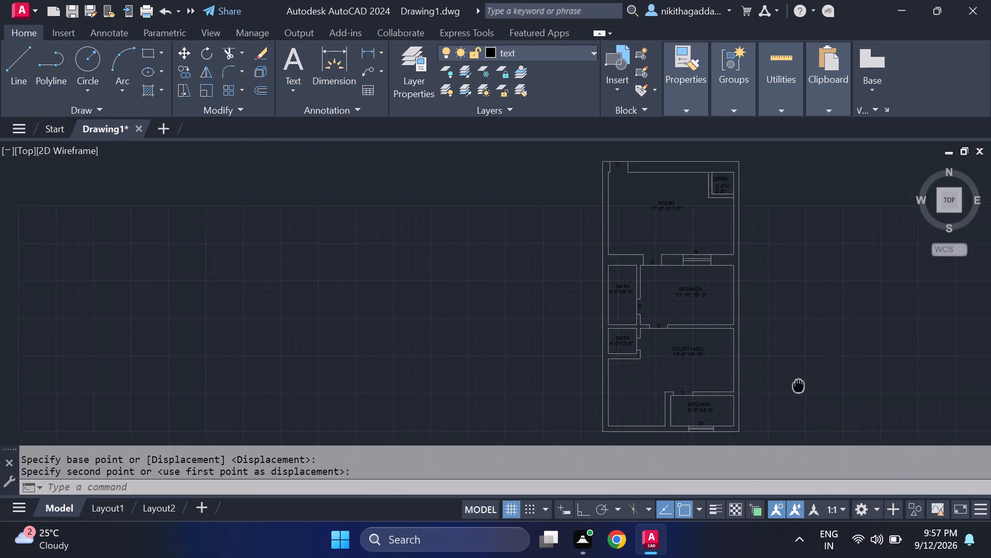
pyautogui.moveTo(801, 389); pyautogui.dragTo(801, 390, button='middle')
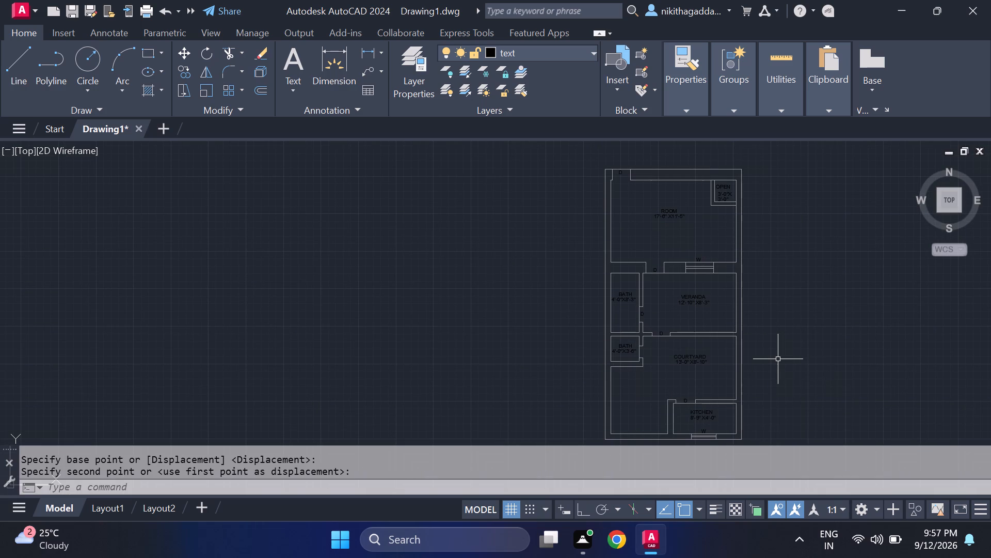
pyautogui.moveTo(777, 359); pyautogui.dragTo(770, 408, button='middle')
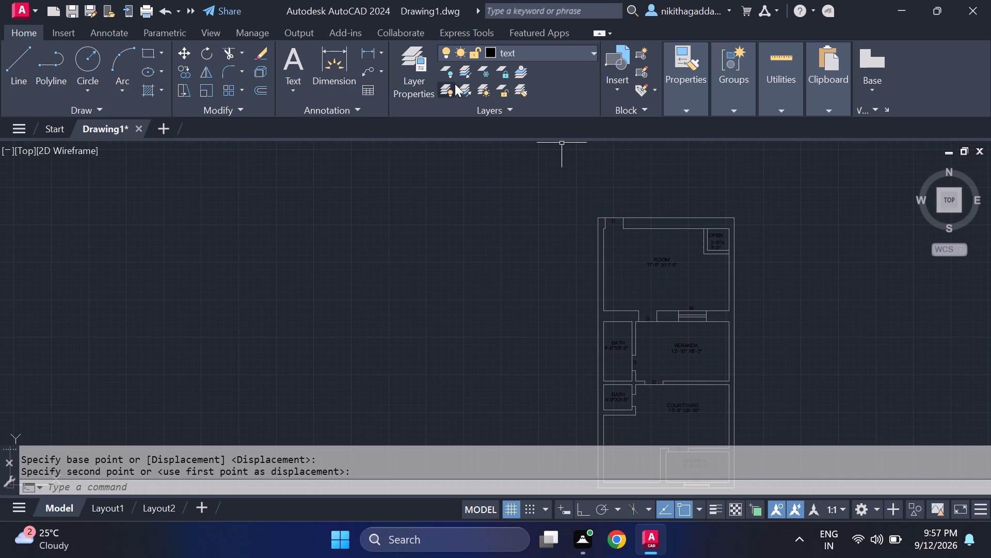
pyautogui.click(367, 51)
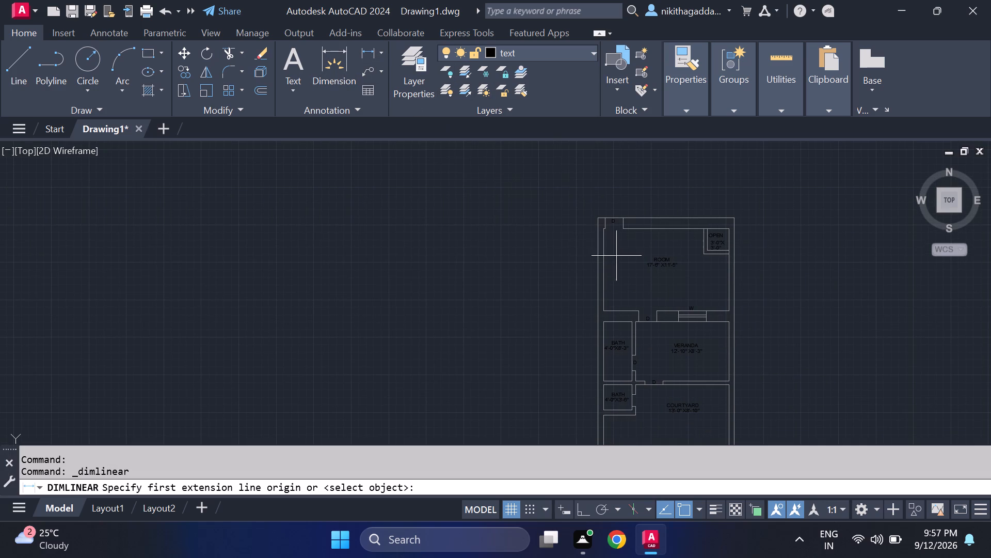
pyautogui.moveTo(680, 254); pyautogui.dragTo(669, 295, button='middle')
pyautogui.scroll(3, 666, 283)
pyautogui.moveTo(665, 283); pyautogui.dragTo(661, 331, button='middle')
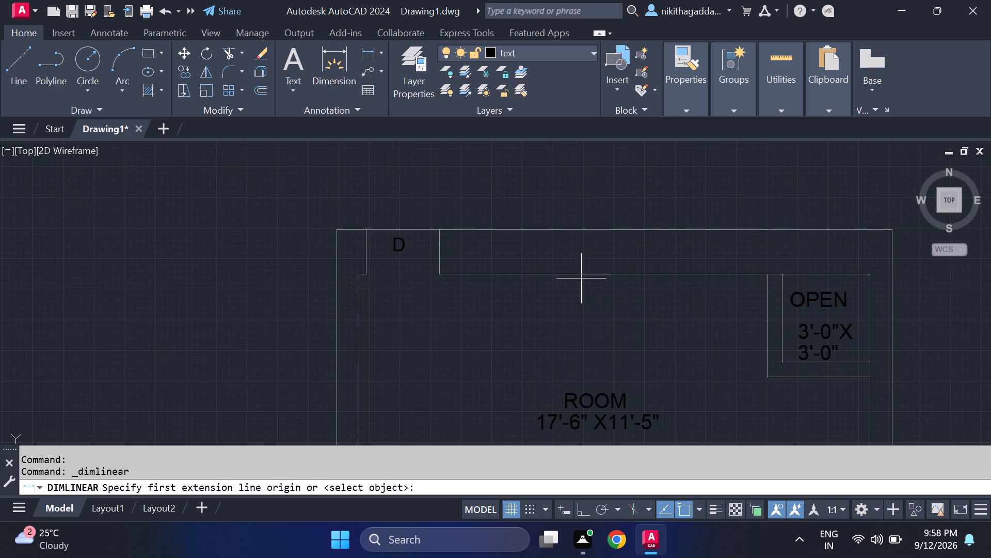
pyautogui.click(577, 275)
pyautogui.click(578, 231)
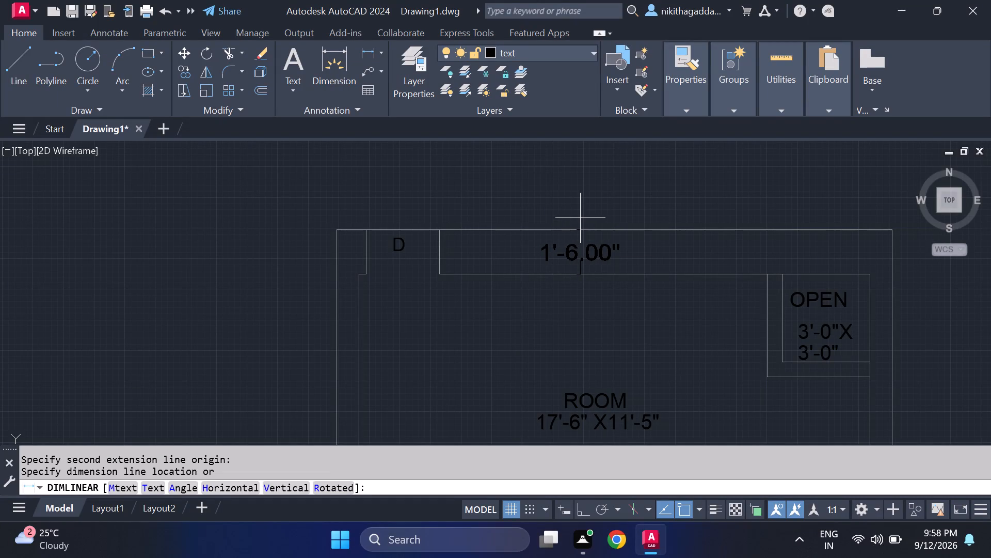
pyautogui.scroll(-2, 580, 216)
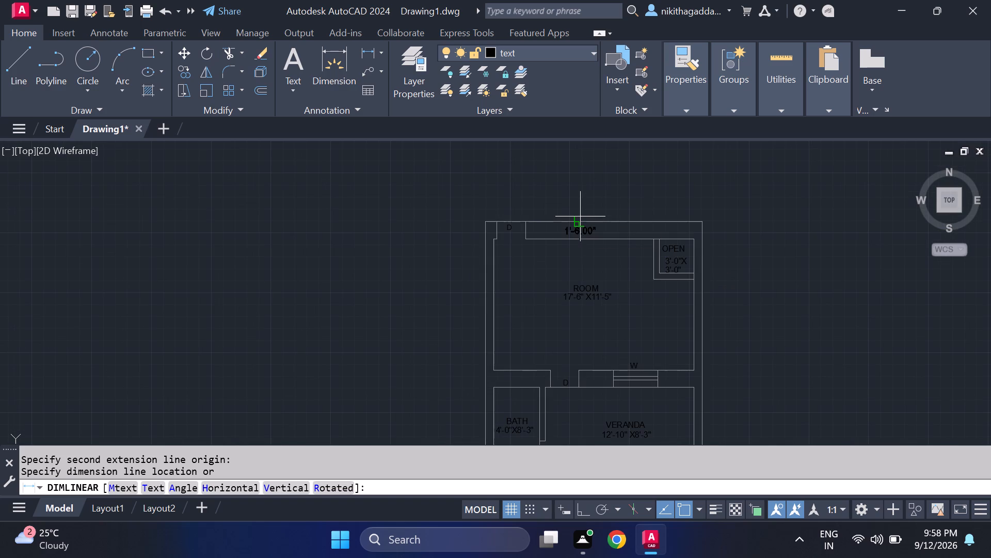
pyautogui.press('Escape')
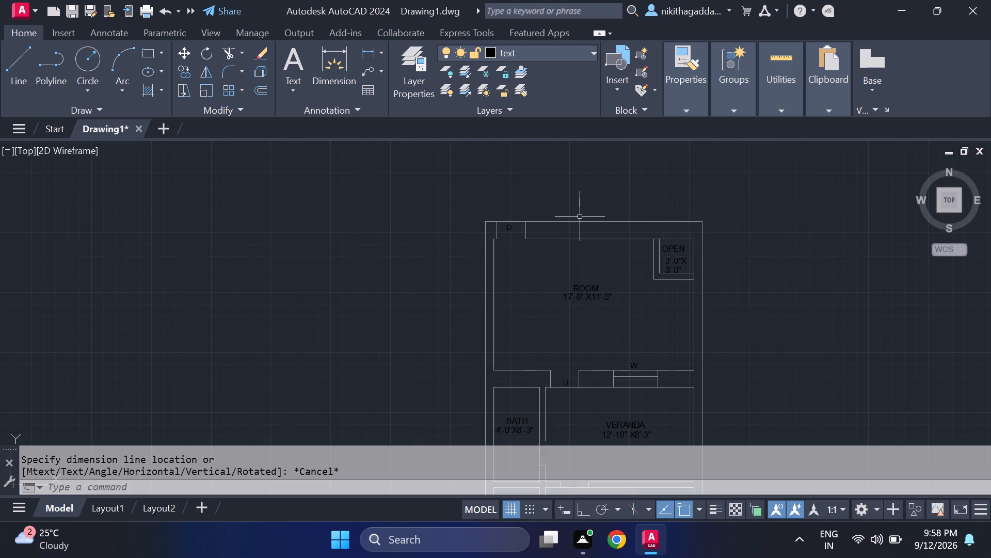
# Measure the north exterior wall's thickness above ROOM again with a linear dimension, without placing it.
pyautogui.scroll(2, 595, 219)
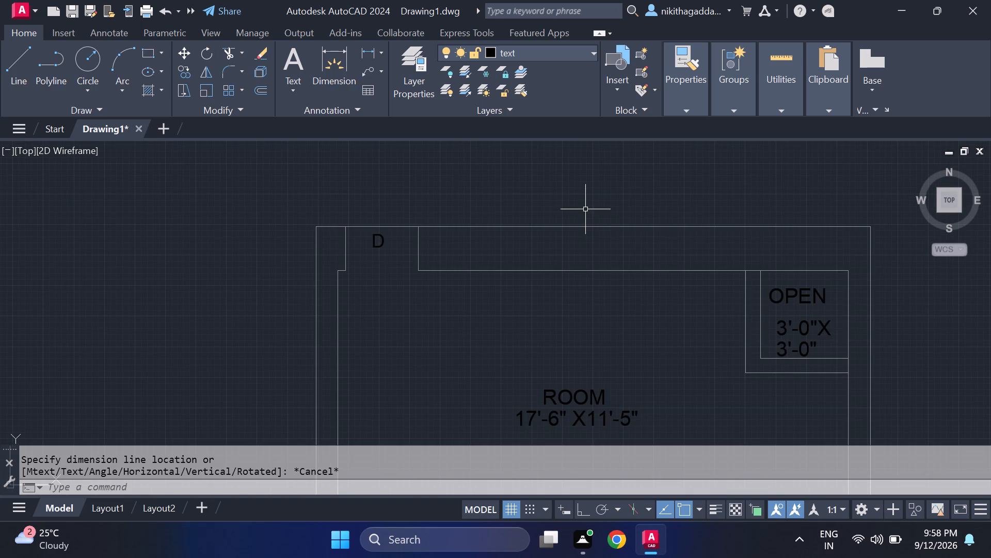
pyautogui.click(370, 51)
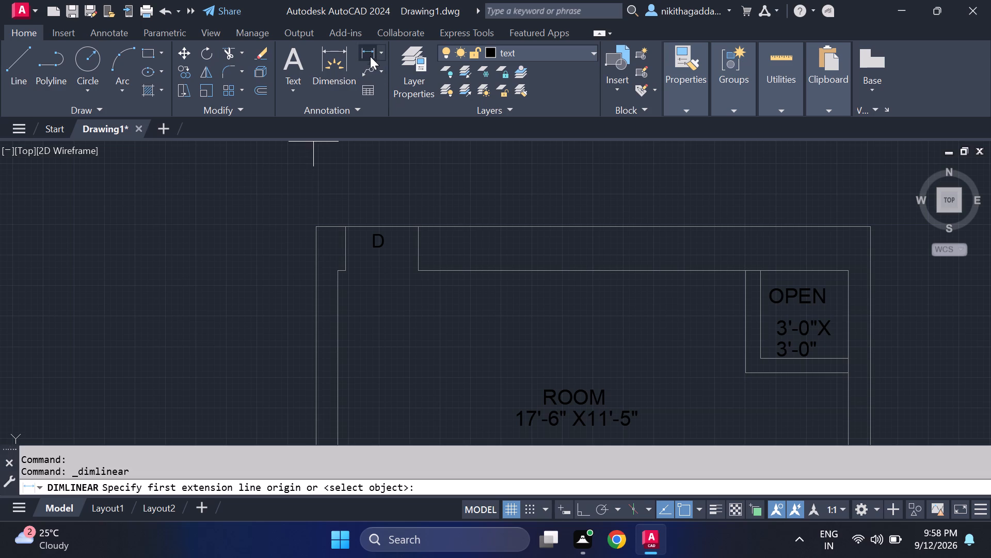
pyautogui.click(533, 224)
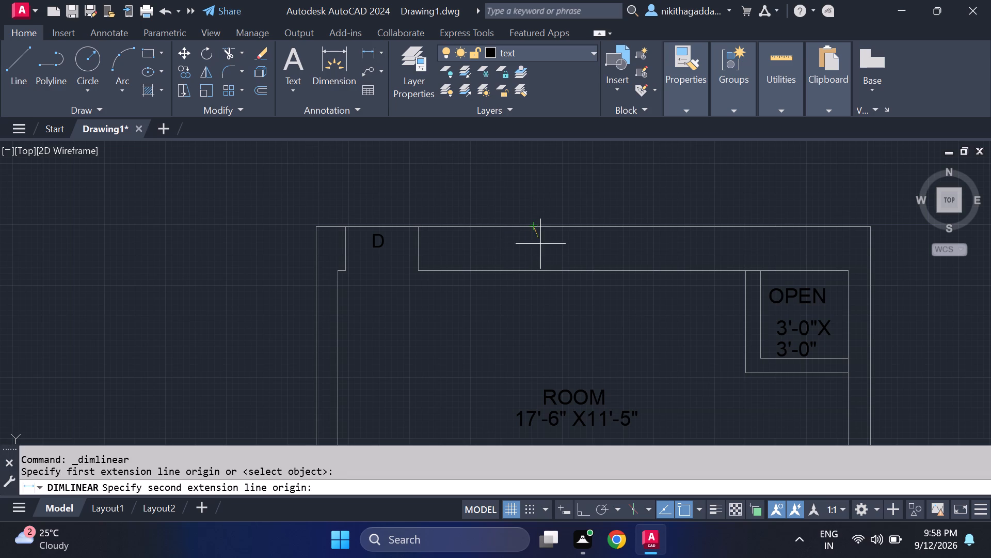
pyautogui.click(529, 270)
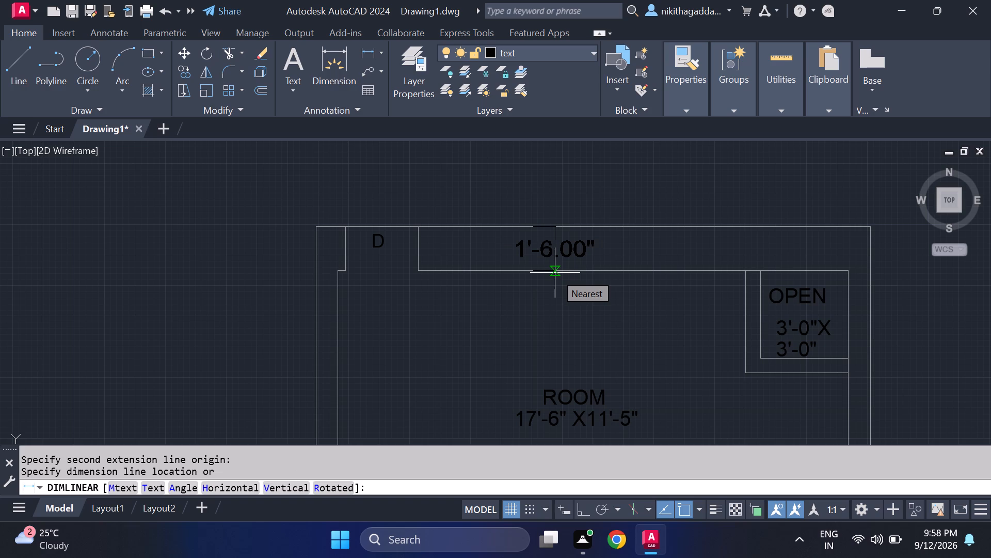
pyautogui.press('Escape')
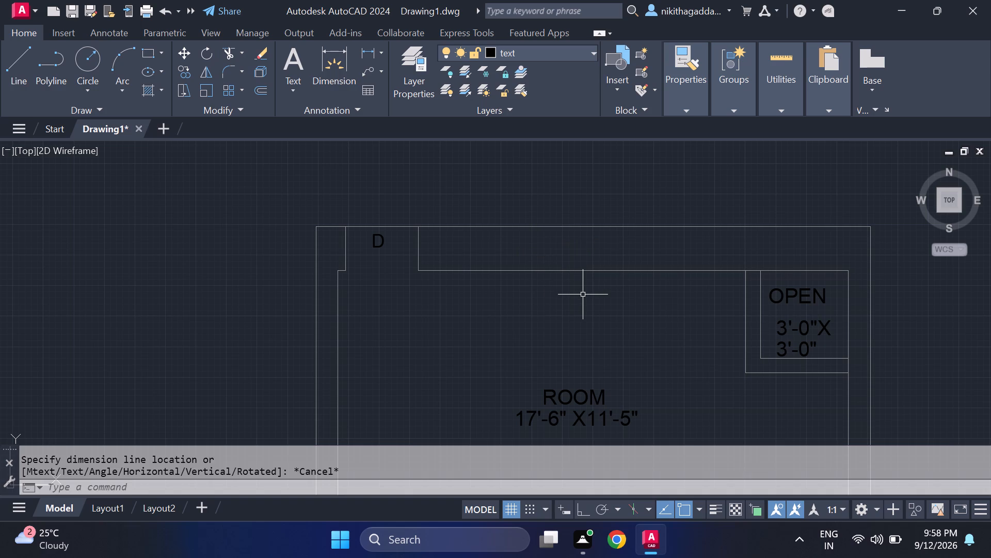
# Measure the west exterior wall's thickness beside ROOM with a linear dimension, without placing it.
pyautogui.scroll(-2, 583, 297)
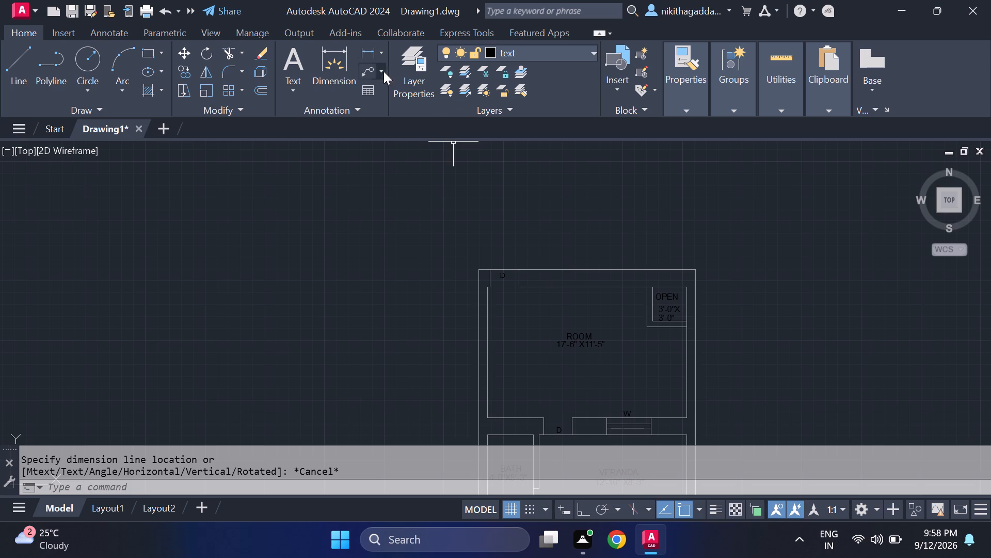
pyautogui.click(364, 49)
pyautogui.scroll(1, 475, 360)
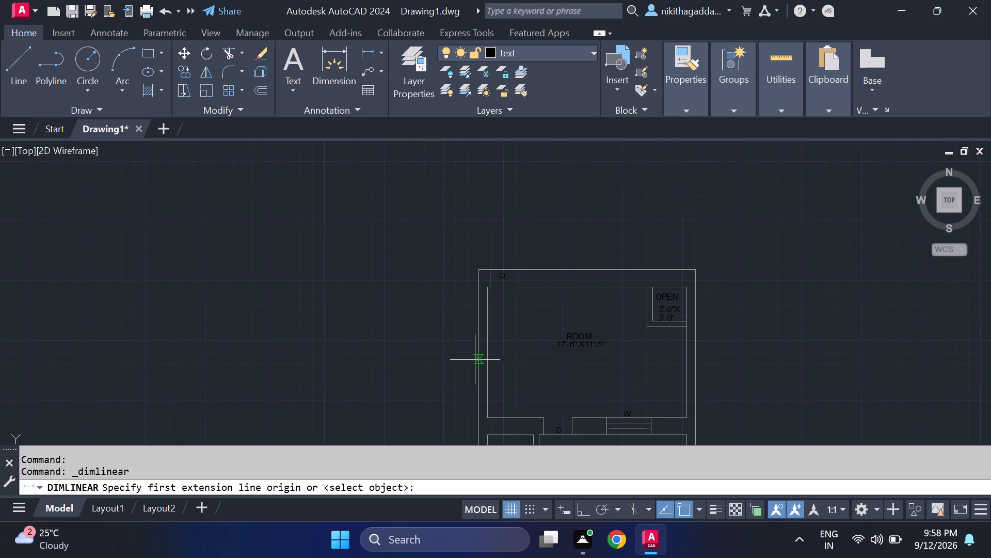
pyautogui.scroll(1, 475, 360)
pyautogui.click(483, 345)
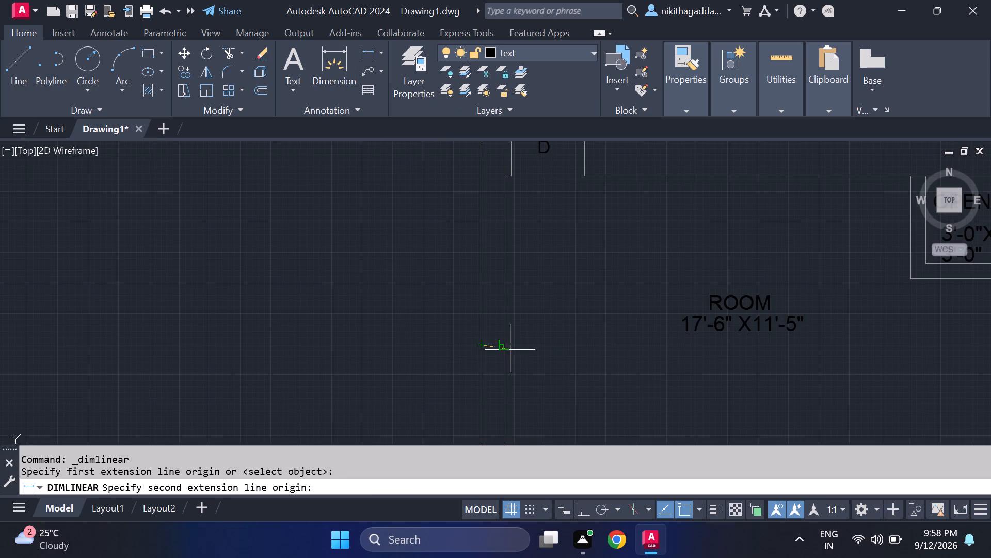
pyautogui.click(507, 345)
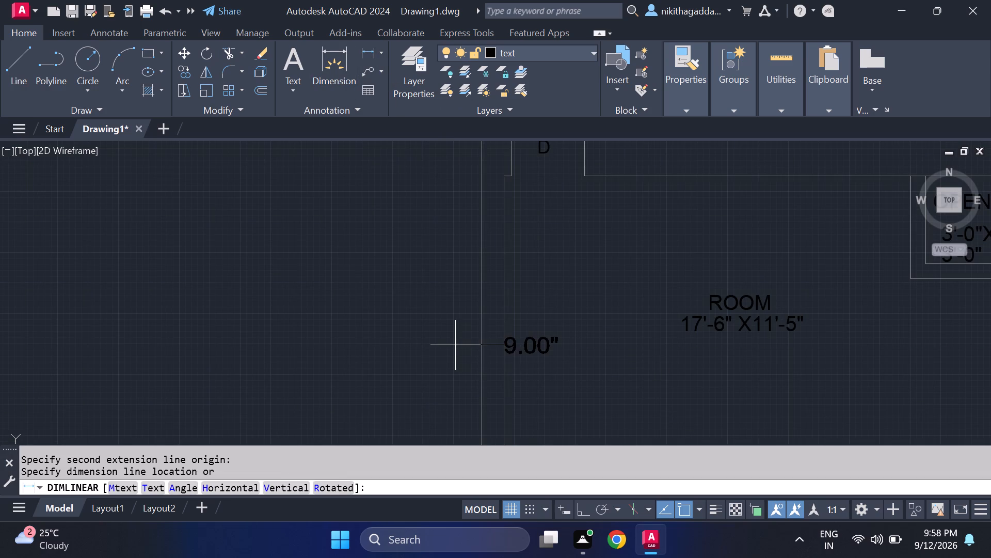
pyautogui.press('Escape')
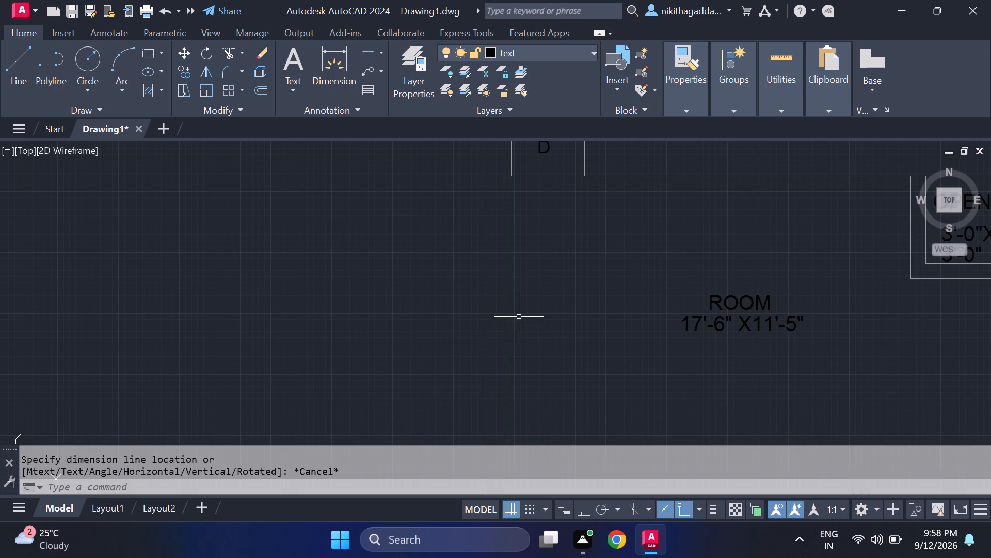
# Measure the thickness of the wall between ROOM and BATH with a linear dimension, without placing it.
pyautogui.scroll(-2, 521, 316)
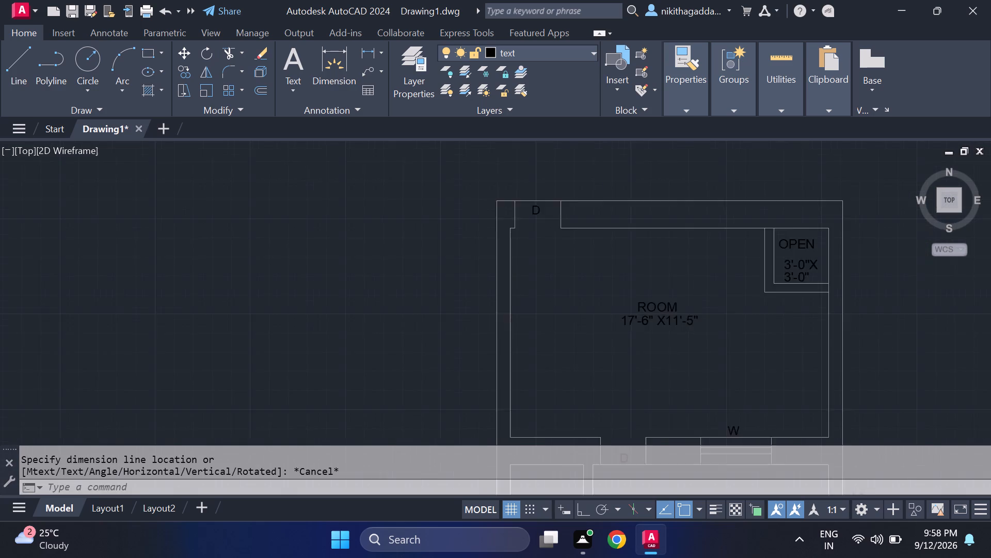
pyautogui.moveTo(533, 318); pyautogui.dragTo(513, 278, button='middle')
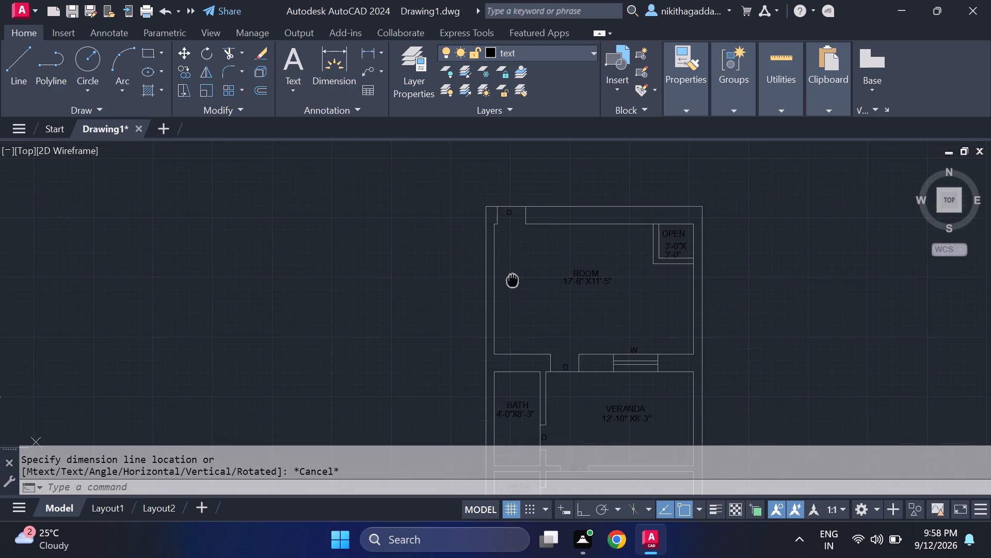
pyautogui.moveTo(513, 278); pyautogui.dragTo(498, 272, button='middle')
pyautogui.click(367, 55)
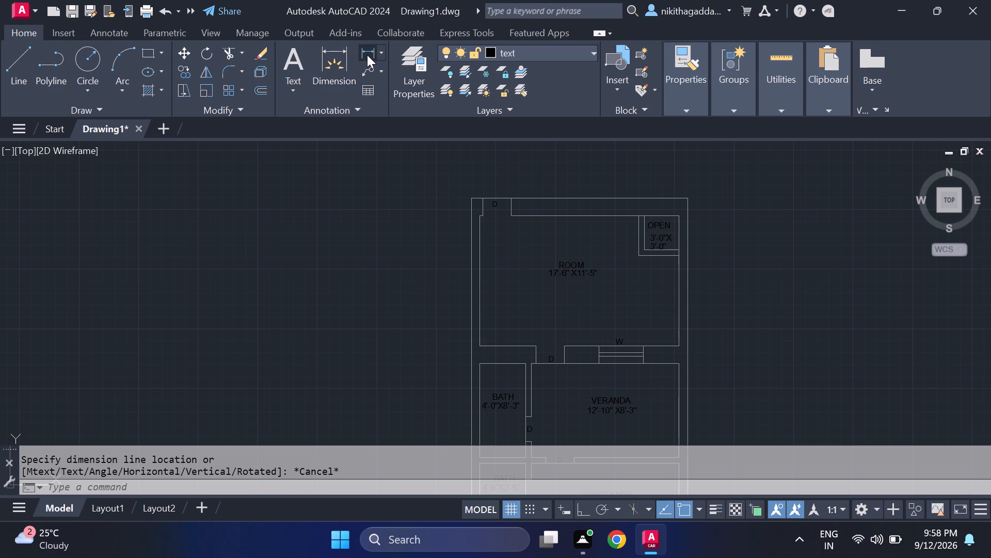
pyautogui.scroll(2, 517, 376)
pyautogui.click(490, 303)
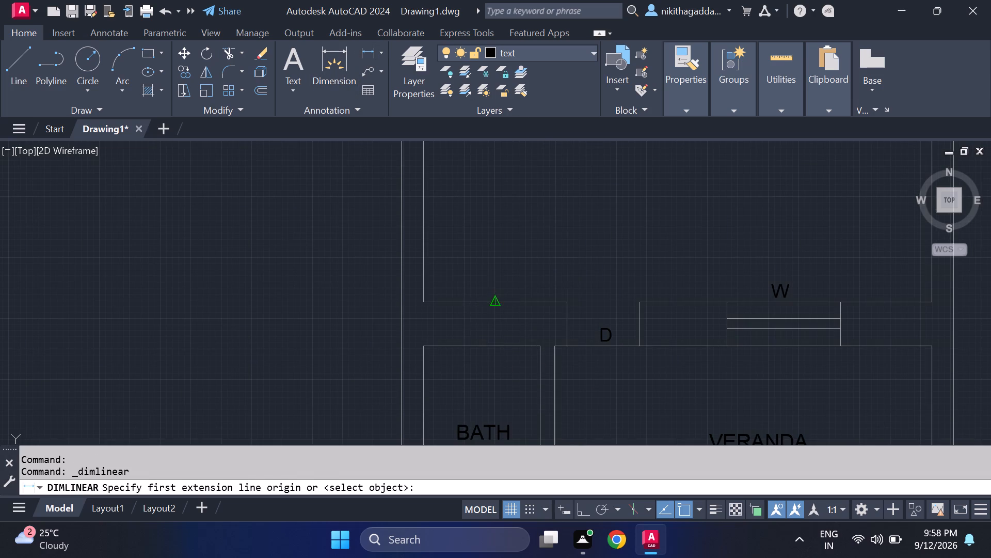
pyautogui.click(495, 350)
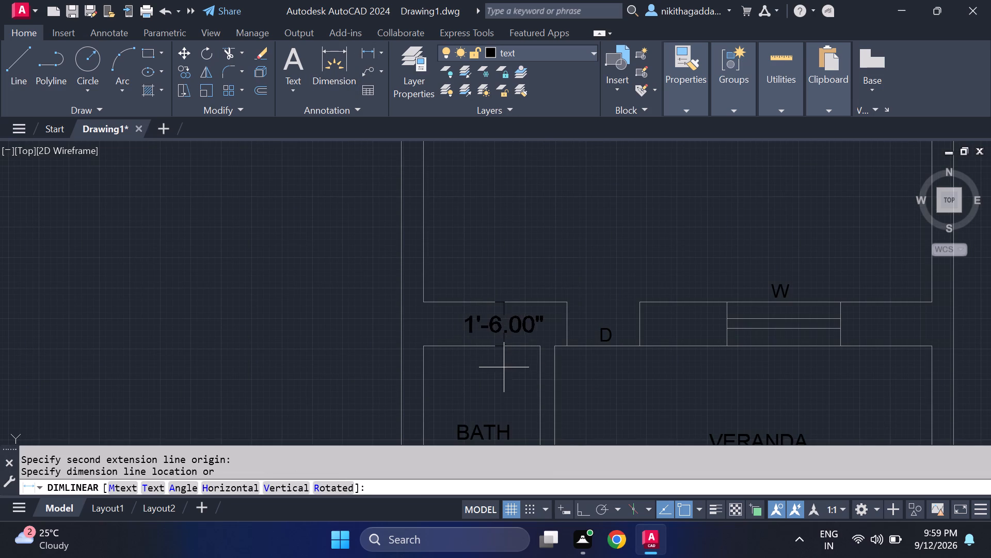
pyautogui.press('Escape')
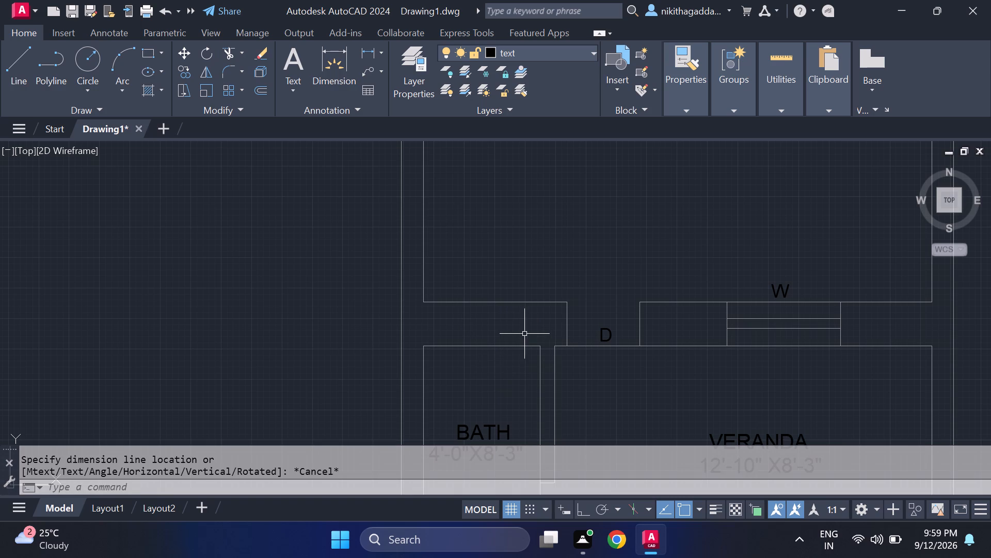
# With Ortho on, draw a short vertical line down from the north wall's outer face, just east of the D opening.
pyautogui.moveTo(524, 334); pyautogui.dragTo(497, 430, button='middle')
pyautogui.moveTo(534, 379); pyautogui.dragTo(507, 473, button='middle')
pyautogui.scroll(-1, 556, 303)
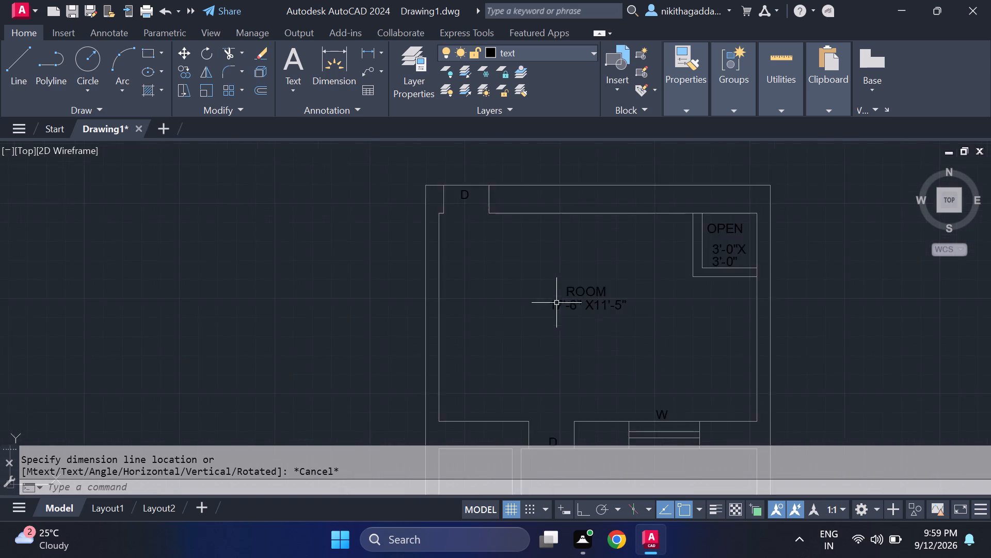
pyautogui.moveTo(556, 301); pyautogui.dragTo(541, 357, button='middle')
pyautogui.scroll(-1, 556, 301)
pyautogui.scroll(3, 543, 296)
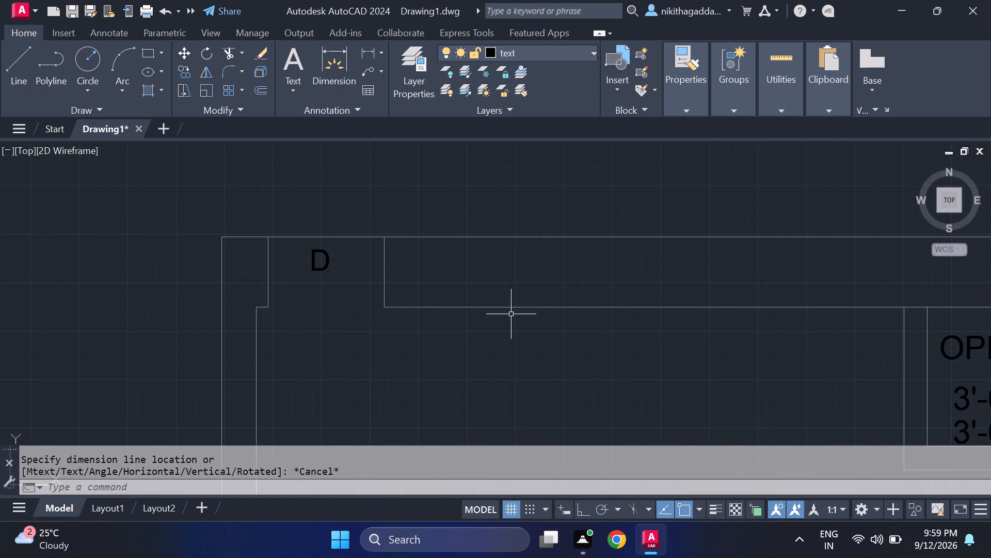
pyautogui.press('l')
pyautogui.press('Return')
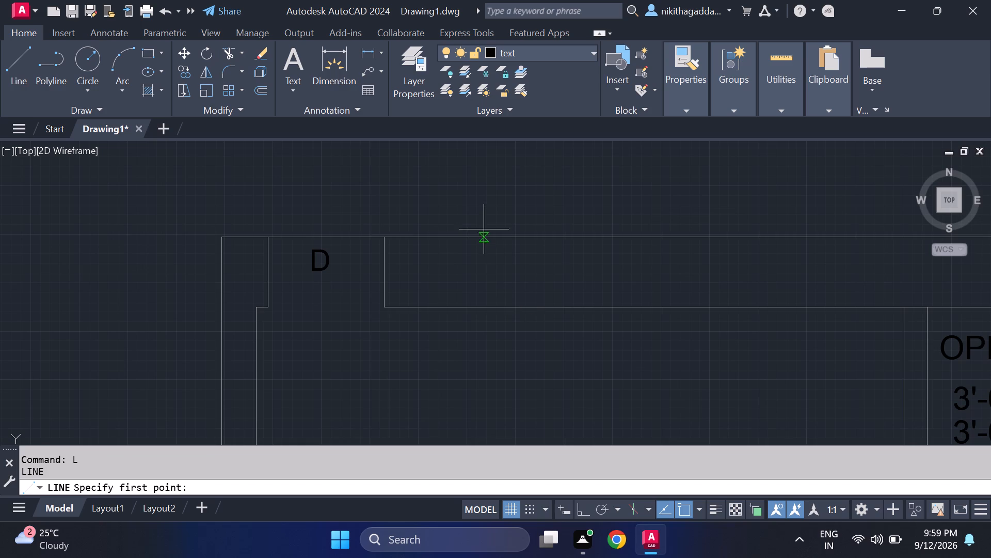
pyautogui.scroll(1, 489, 239)
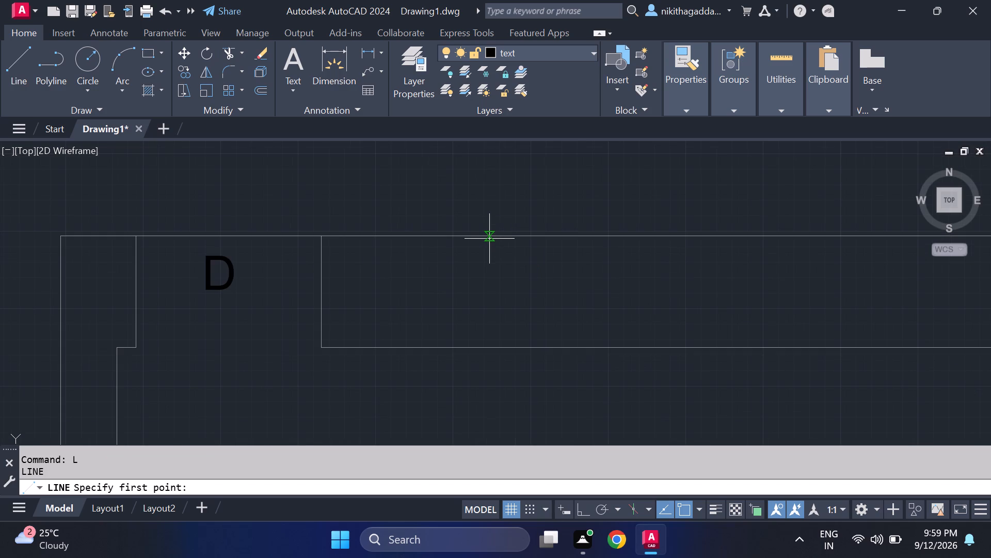
pyautogui.click(491, 238)
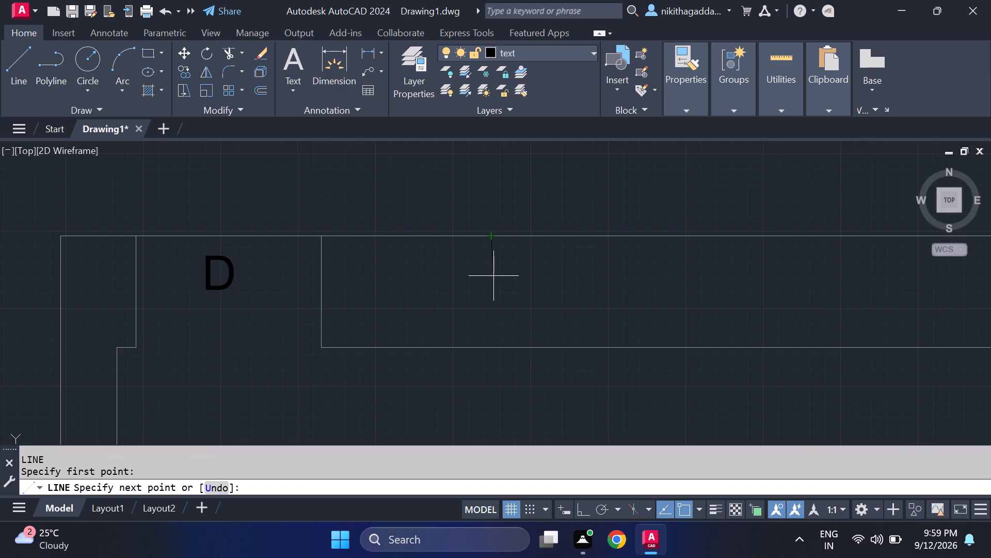
pyautogui.press('F8')
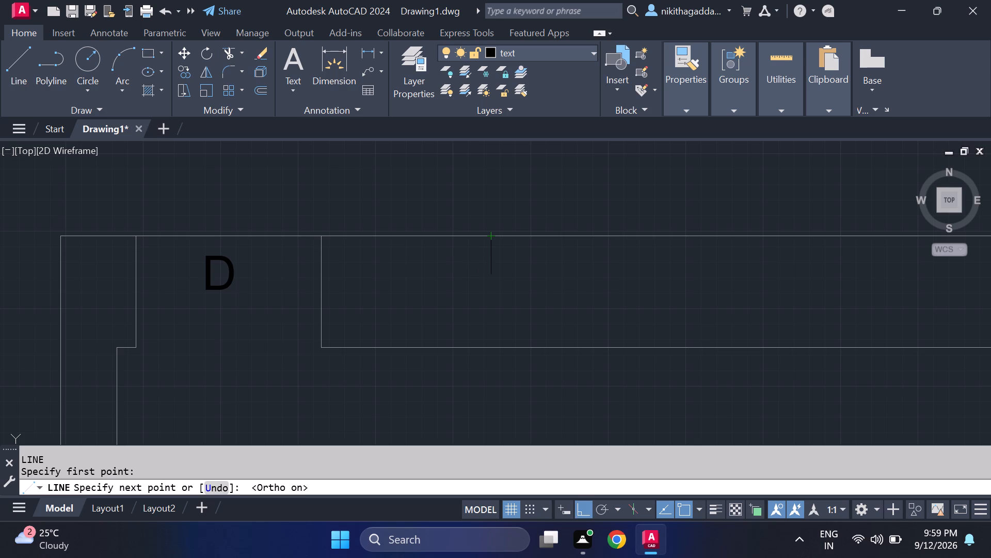
pyautogui.click(491, 274)
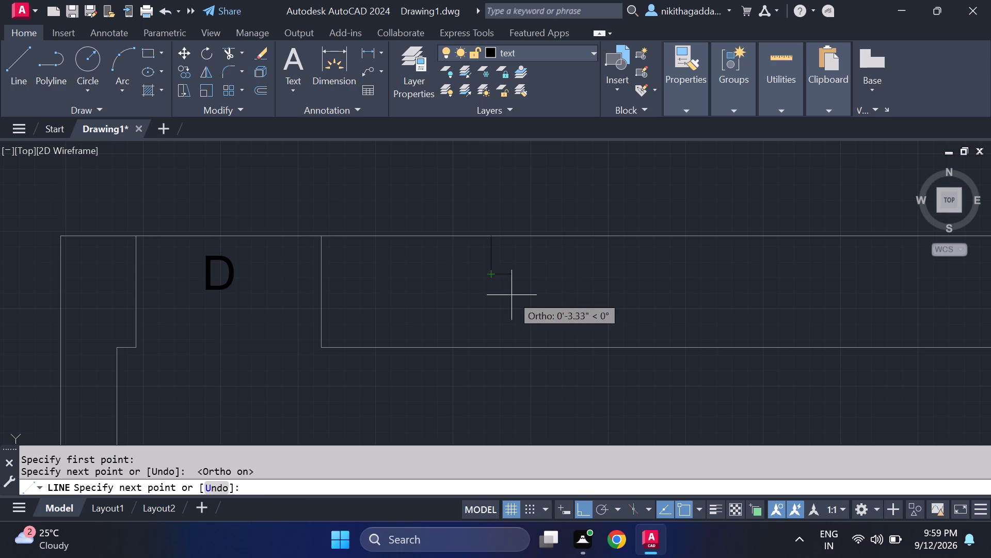
pyautogui.press('Escape')
# Draw a second vertical line from the short line's lower end to the north wall's inner face.
pyautogui.press('space')
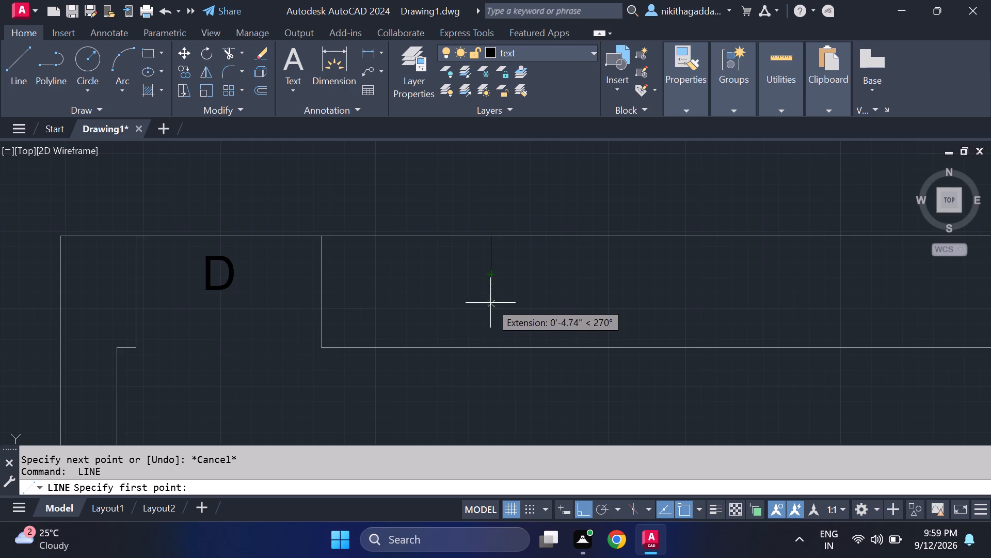
pyautogui.click(491, 276)
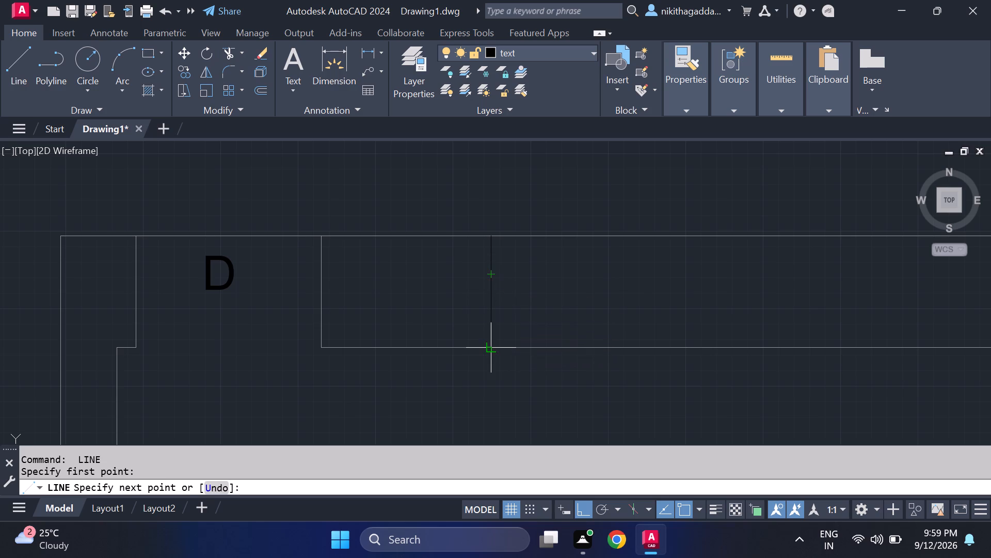
pyautogui.click(493, 349)
pyautogui.press('Escape')
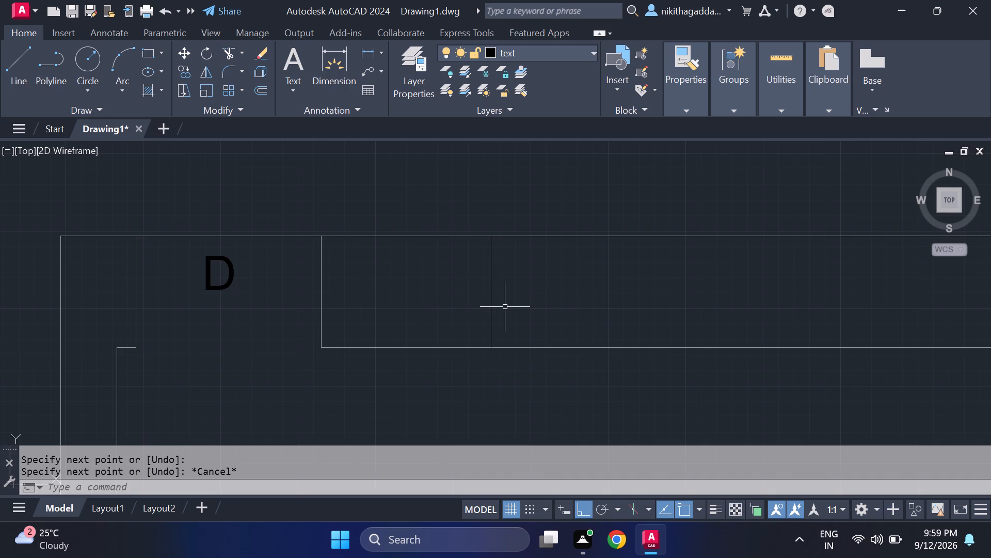
# Add single-line text 18" inside the north wall, east of the new vertical line, with height 3 and rotation 0.
pyautogui.write('DT')
pyautogui.press('Return')
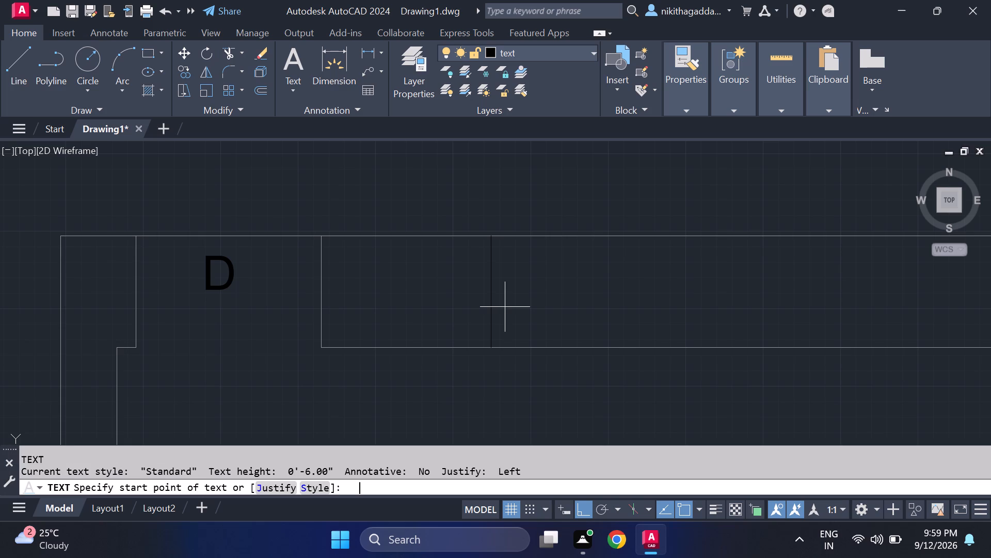
pyautogui.click(536, 281)
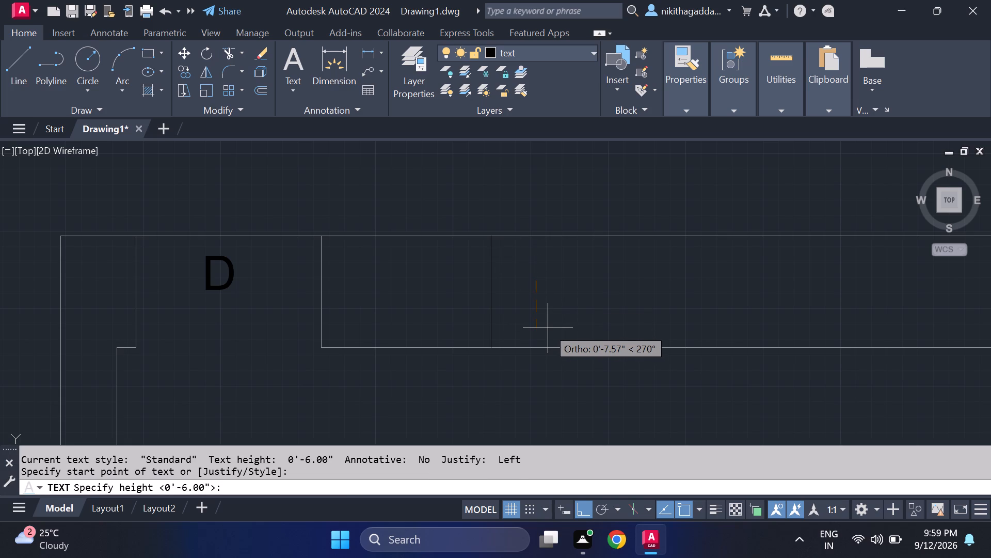
pyautogui.press('3')
pyautogui.press('Return')
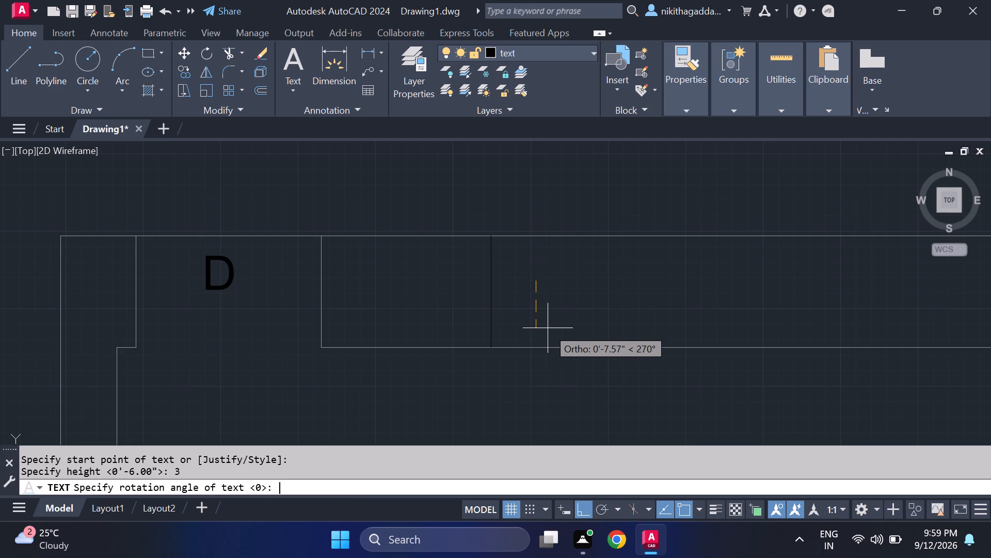
pyautogui.press('0')
pyautogui.press('Return')
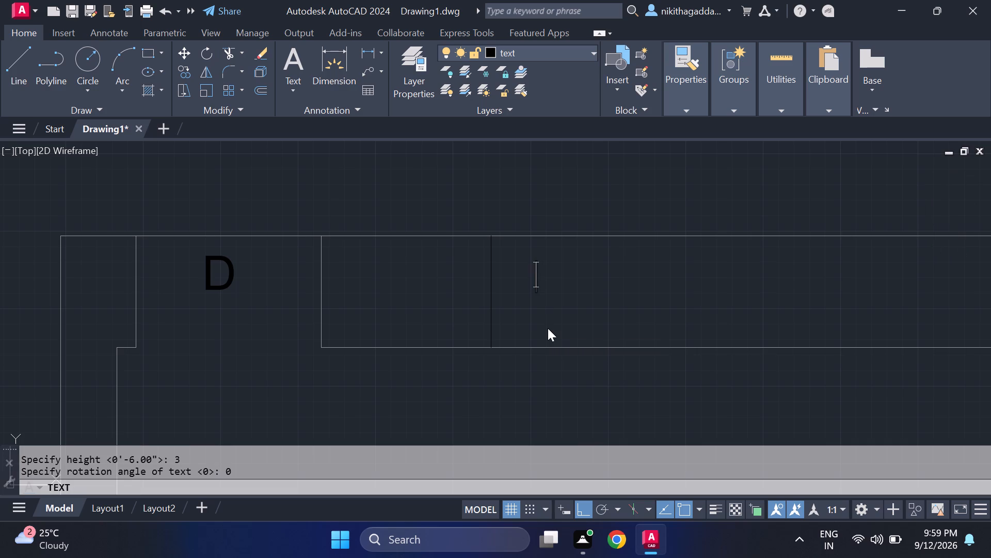
pyautogui.press('1')
pyautogui.press('8')
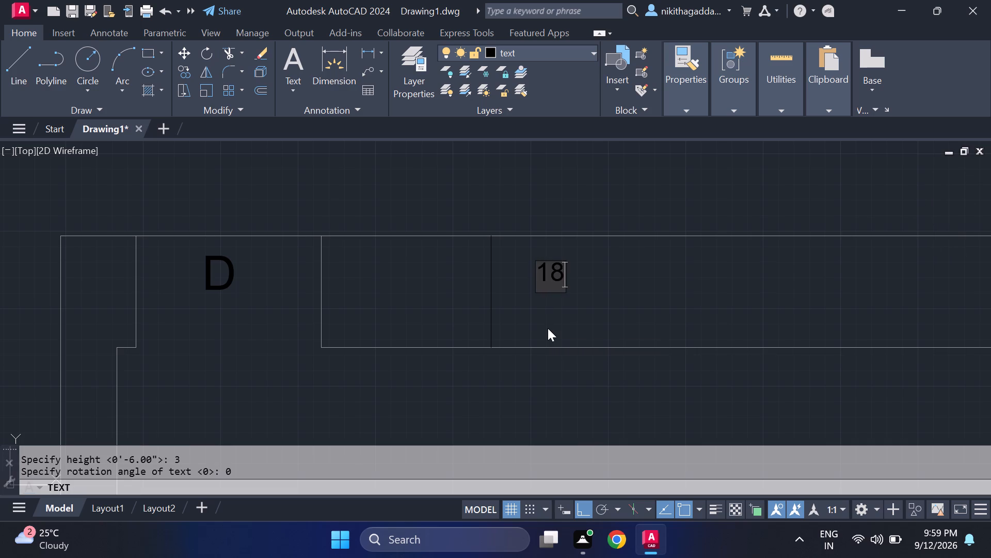
pyautogui.hotkey('shift', '"')
pyautogui.press('Return')
pyautogui.press('Return')
# Rotate the 18" text in the north wall 90 degrees counterclockwise so it reads vertically.
pyautogui.scroll(2, 601, 234)
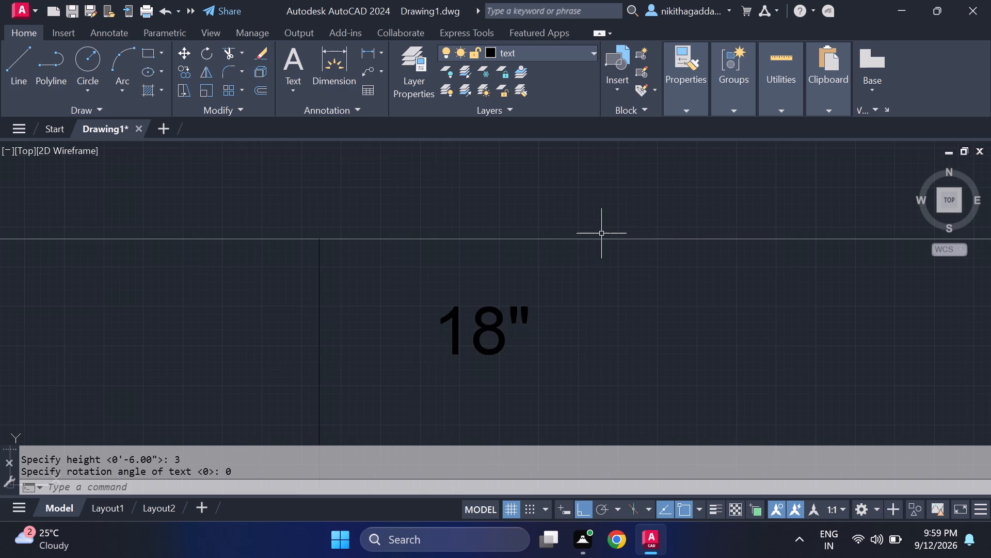
pyautogui.moveTo(538, 296); pyautogui.dragTo(531, 302)
pyautogui.click(436, 348)
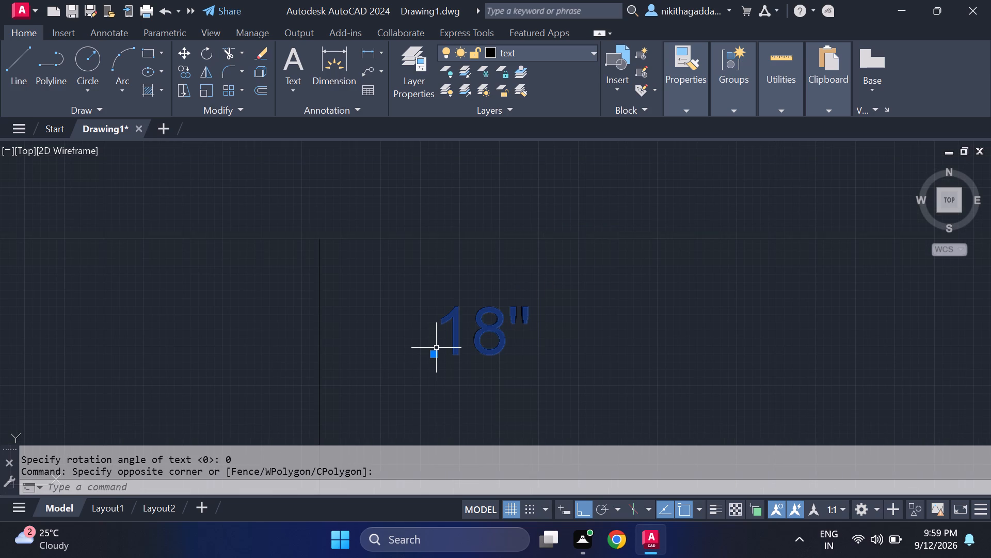
pyautogui.write('RO')
pyautogui.press('Return')
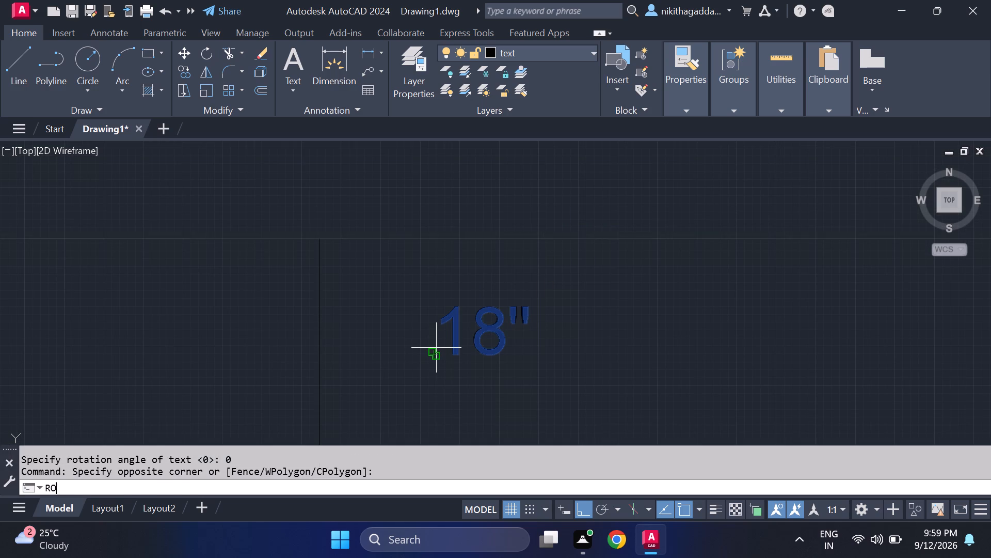
pyautogui.click(476, 355)
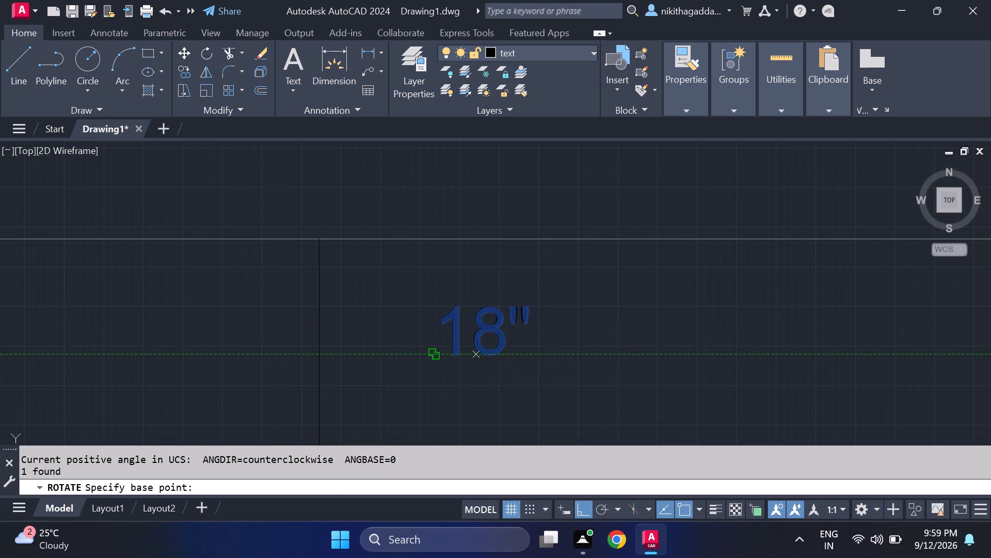
pyautogui.click(470, 261)
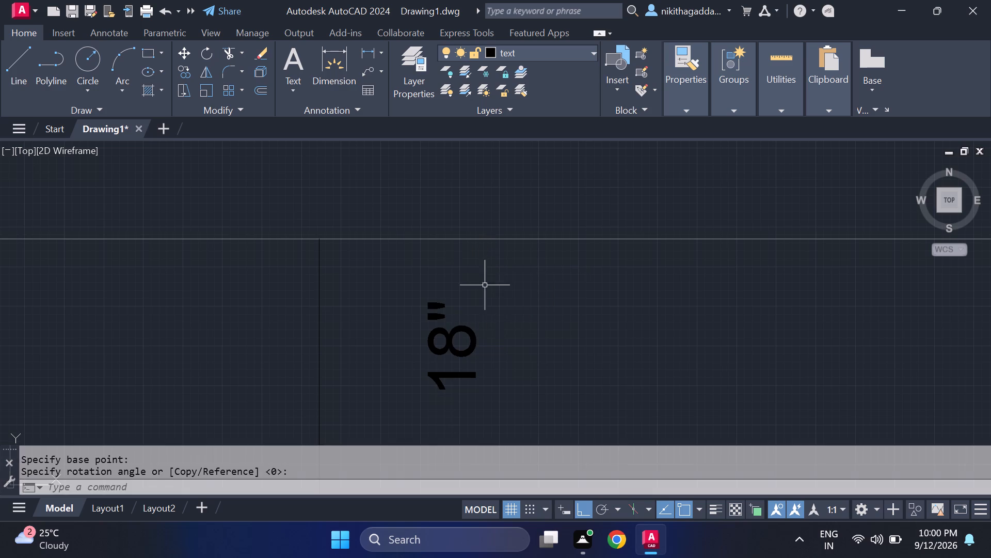
# With Ortho off, move the rotated 18" text onto the middle of the vertical thickness line in the north wall.
pyautogui.scroll(-4, 510, 340)
pyautogui.scroll(1, 510, 337)
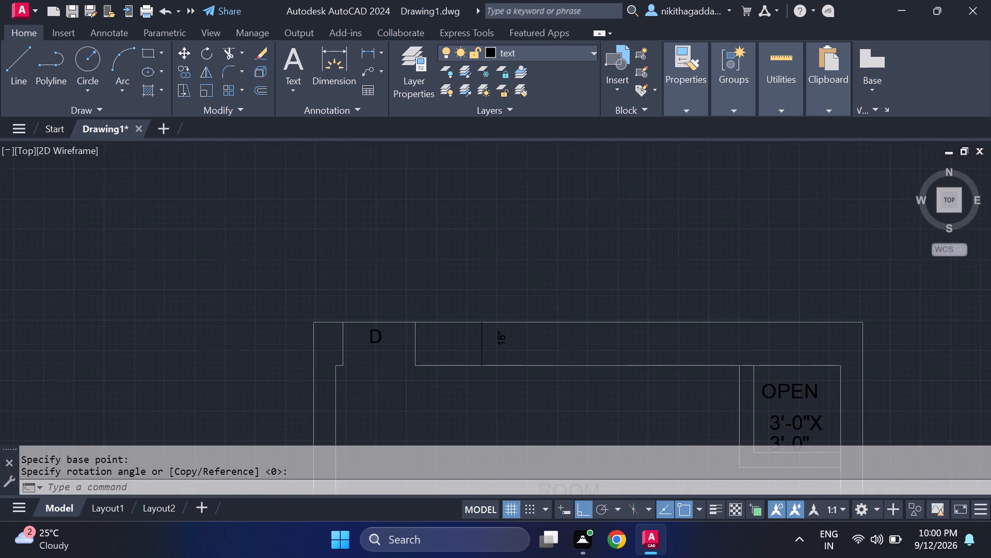
pyautogui.scroll(1, 510, 337)
pyautogui.click(510, 325)
pyautogui.click(466, 367)
pyautogui.press('m')
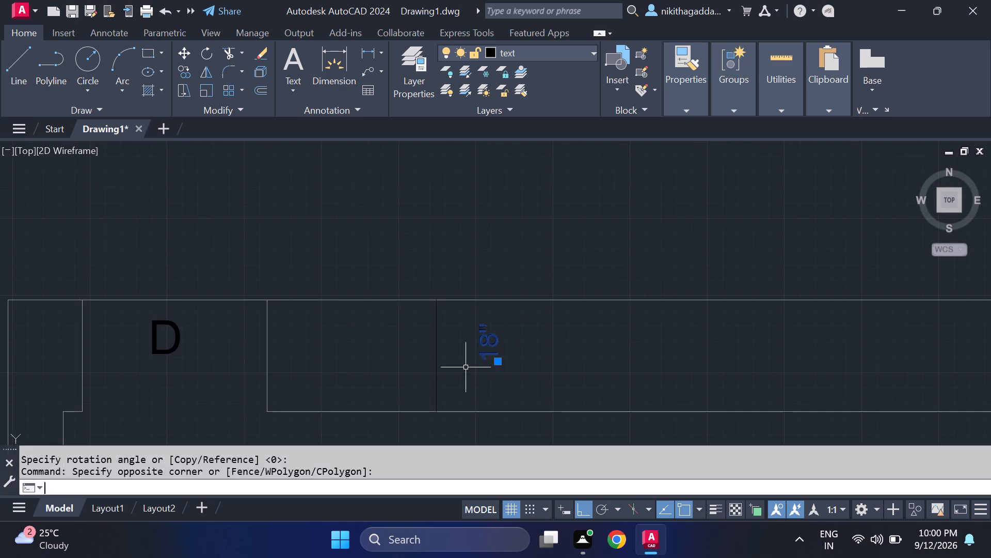
pyautogui.press('Return')
pyautogui.scroll(1, 466, 367)
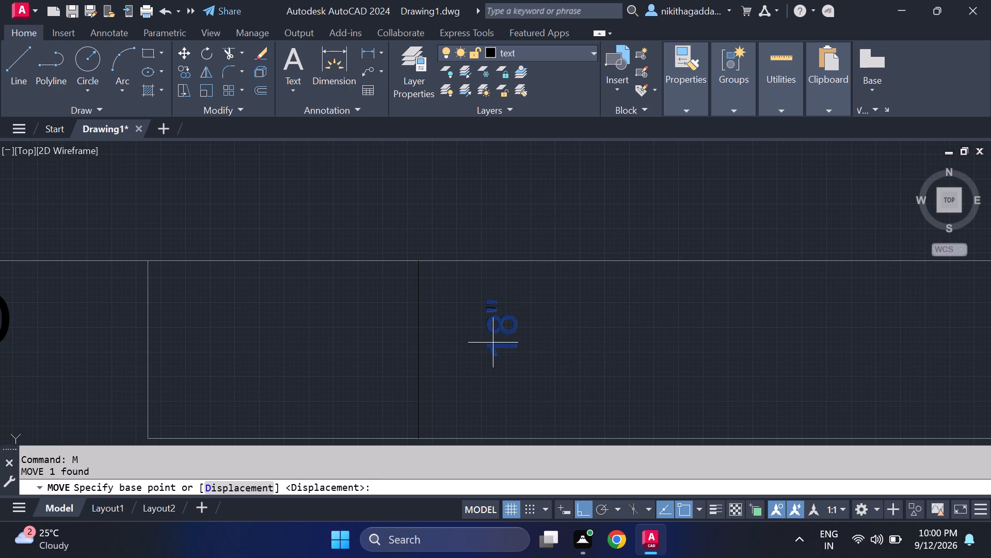
pyautogui.moveTo(512, 349); pyautogui.dragTo(504, 349)
pyautogui.press('F8')
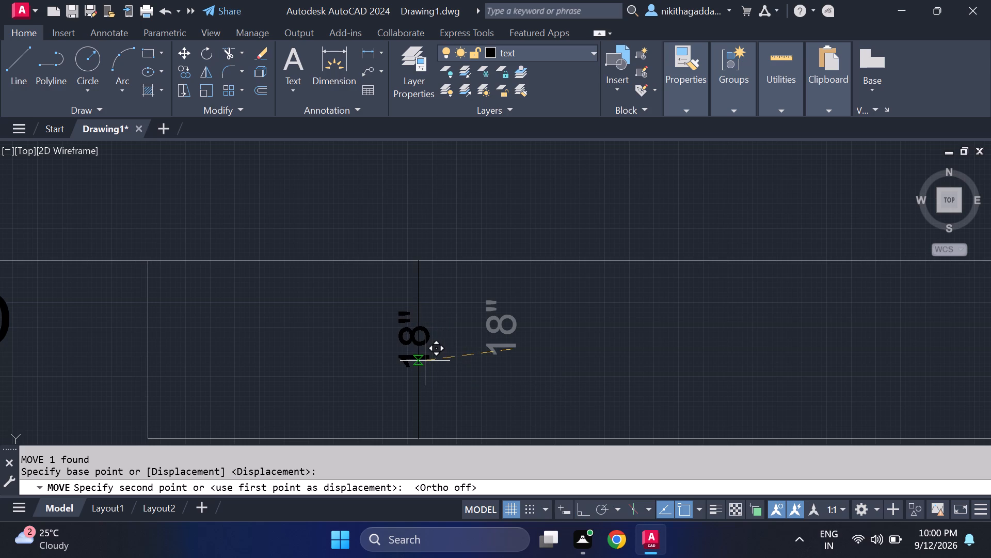
pyautogui.click(426, 370)
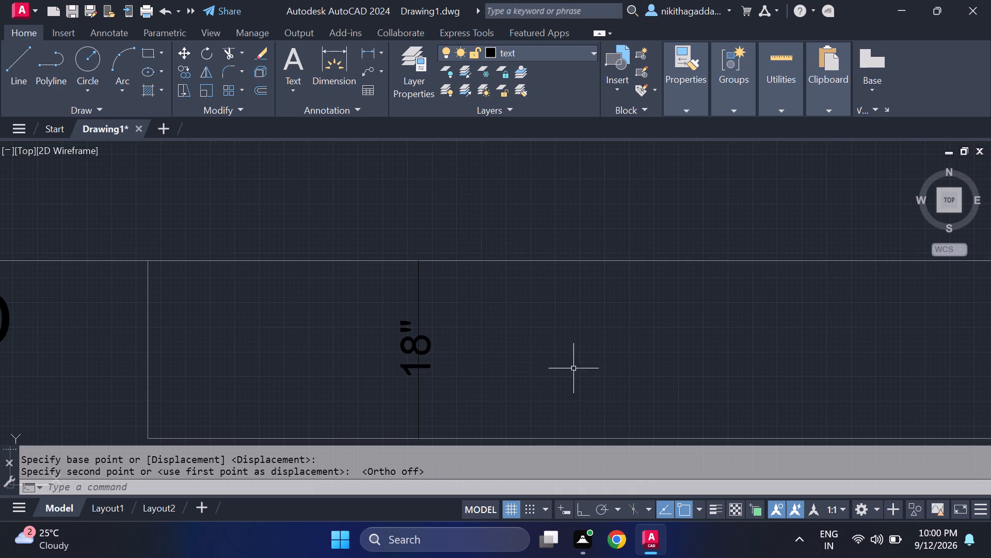
# Trim away the part of the vertical line that runs through the 18" text.
pyautogui.scroll(-2, 593, 371)
pyautogui.scroll(2, 559, 379)
pyautogui.scroll(1, 455, 340)
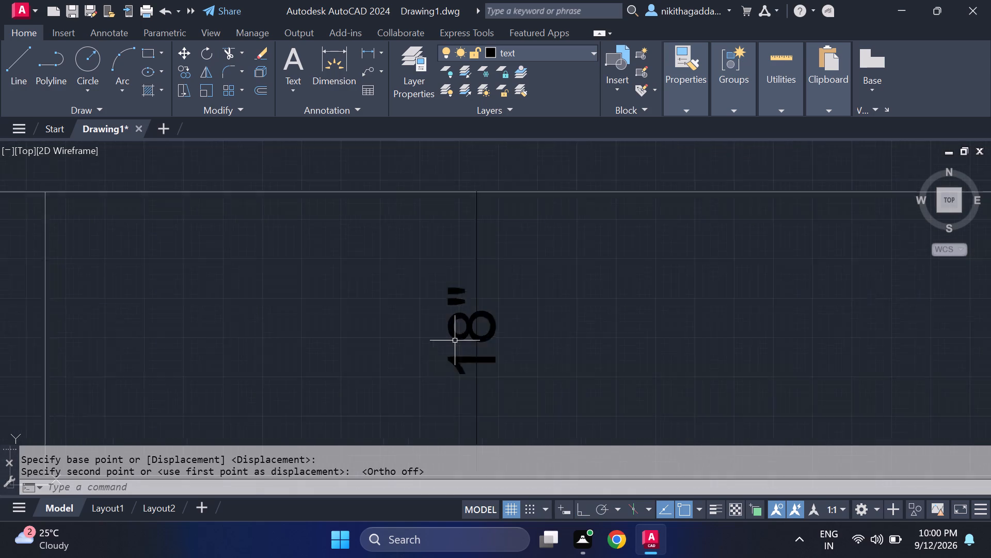
pyautogui.scroll(1, 455, 340)
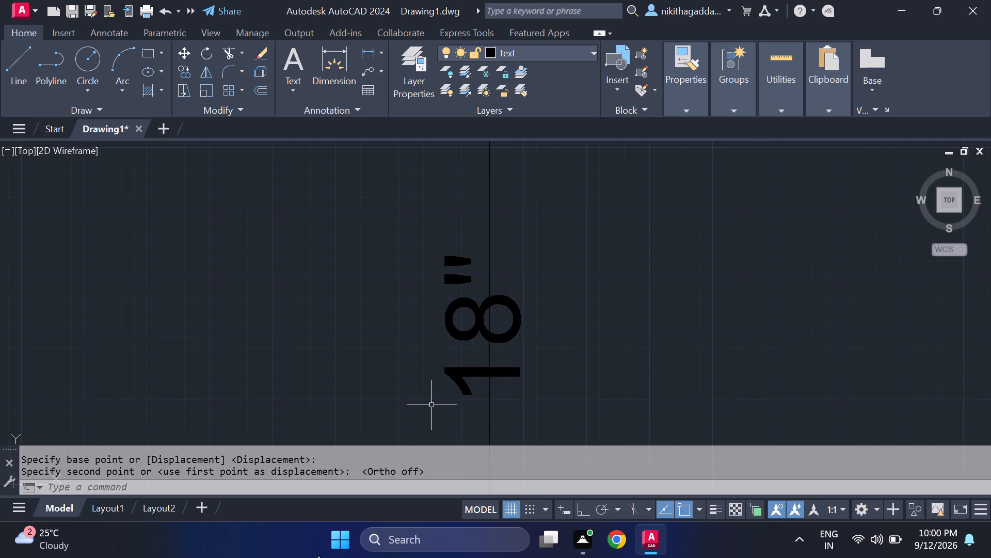
pyautogui.write('TR')
pyautogui.press('Return')
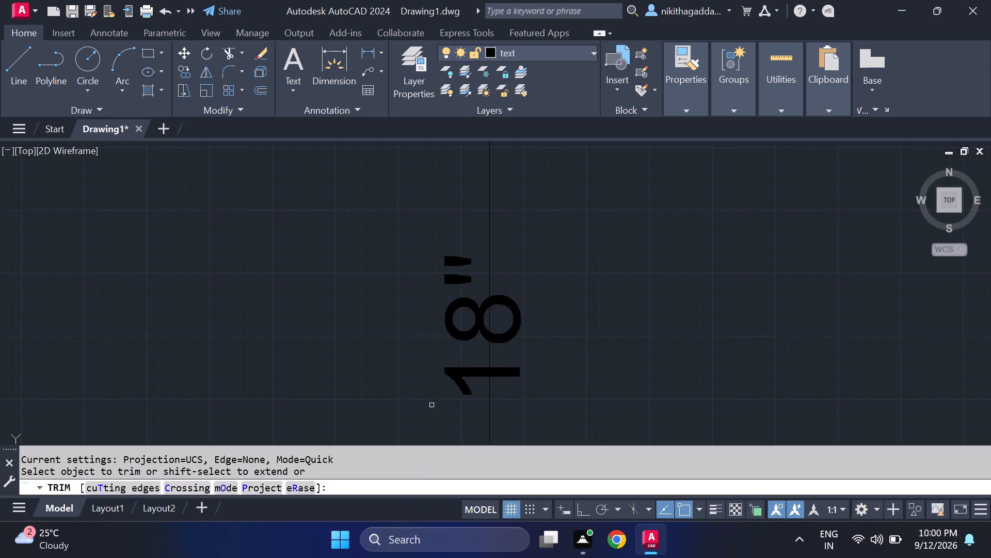
pyautogui.click(490, 358)
pyautogui.scroll(-3, 604, 360)
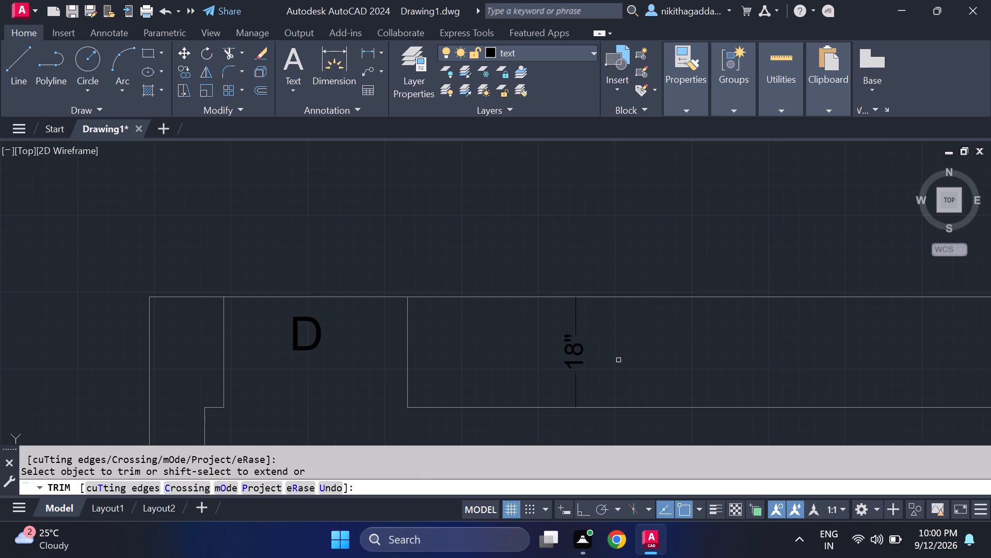
pyautogui.press('Escape')
# Copy the 18" text and its line segments by the line's upper end onto the wall between ROOM and BATH.
pyautogui.scroll(-1, 696, 374)
pyautogui.scroll(1, 659, 378)
pyautogui.moveTo(628, 320); pyautogui.dragTo(624, 324)
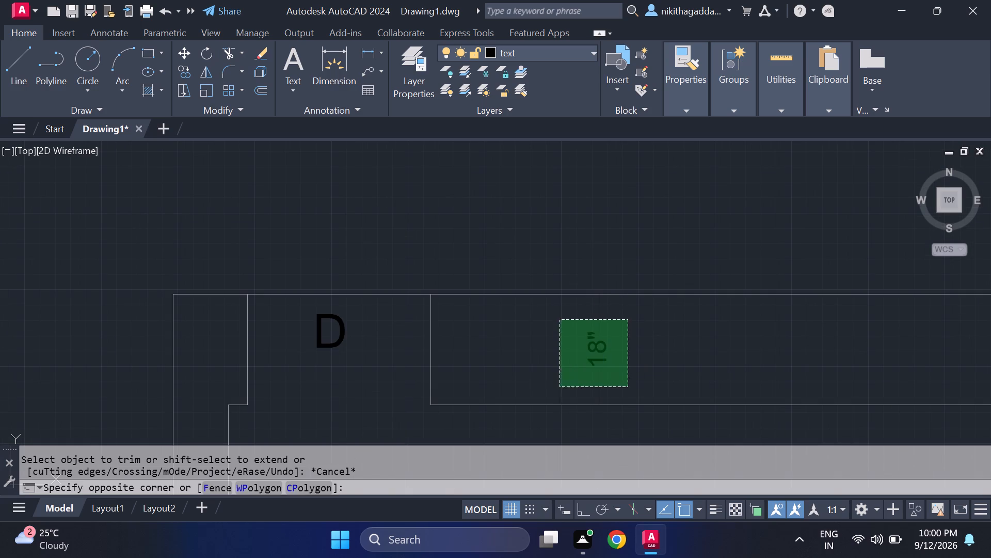
pyautogui.click(560, 387)
pyautogui.write('CO')
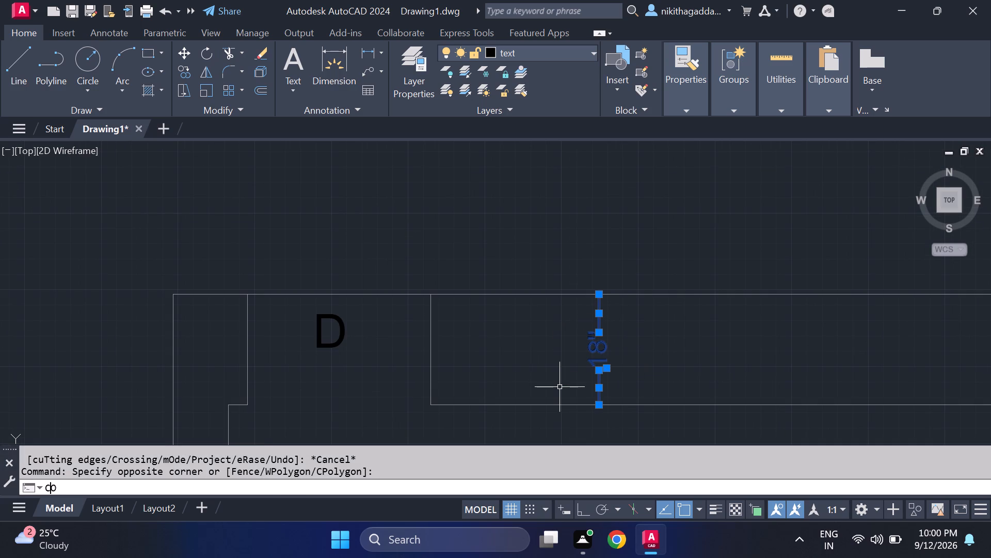
pyautogui.press('Return')
pyautogui.click(598, 295)
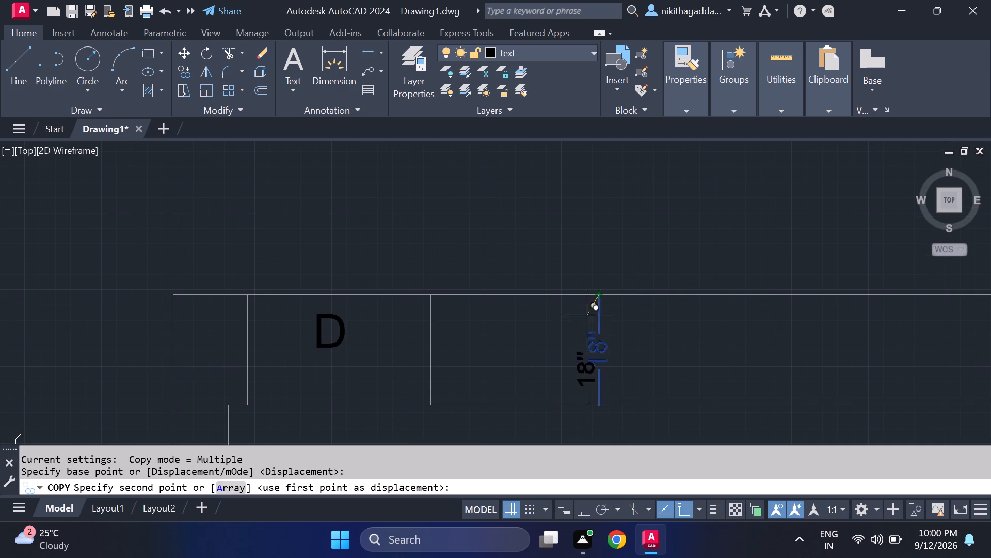
pyautogui.scroll(-3, 589, 339)
pyautogui.moveTo(580, 324); pyautogui.dragTo(570, 171, button='middle')
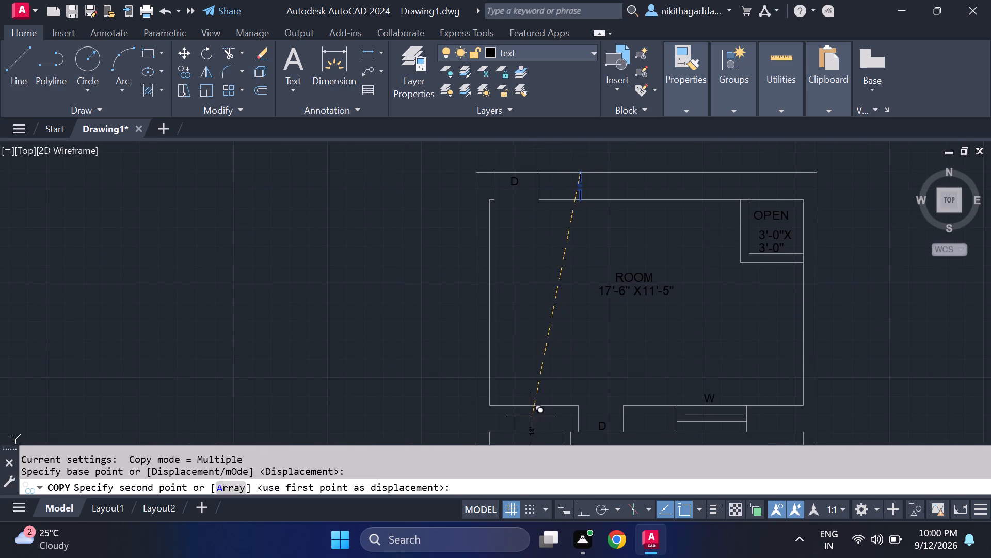
pyautogui.scroll(2, 532, 417)
pyautogui.moveTo(531, 409); pyautogui.dragTo(521, 298, button='middle')
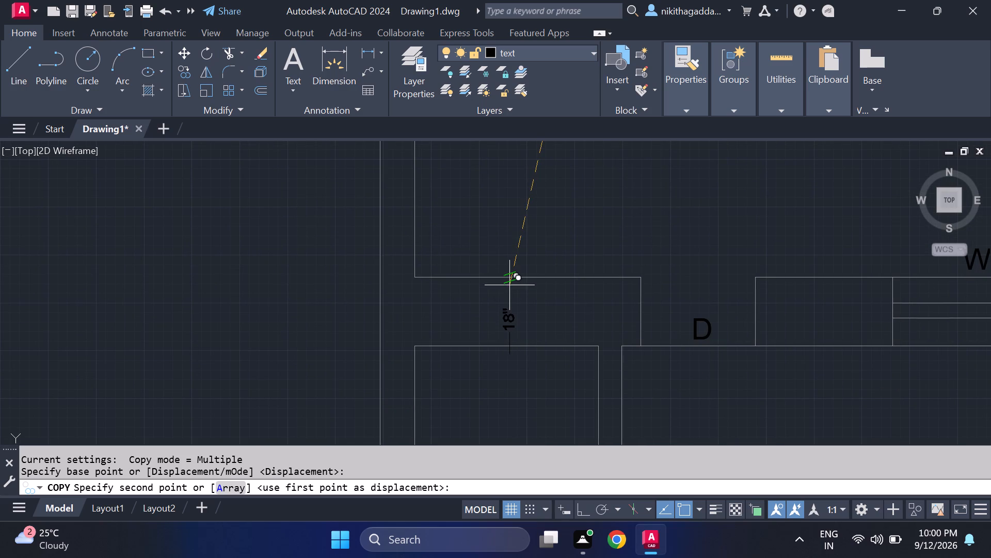
pyautogui.scroll(3, 509, 278)
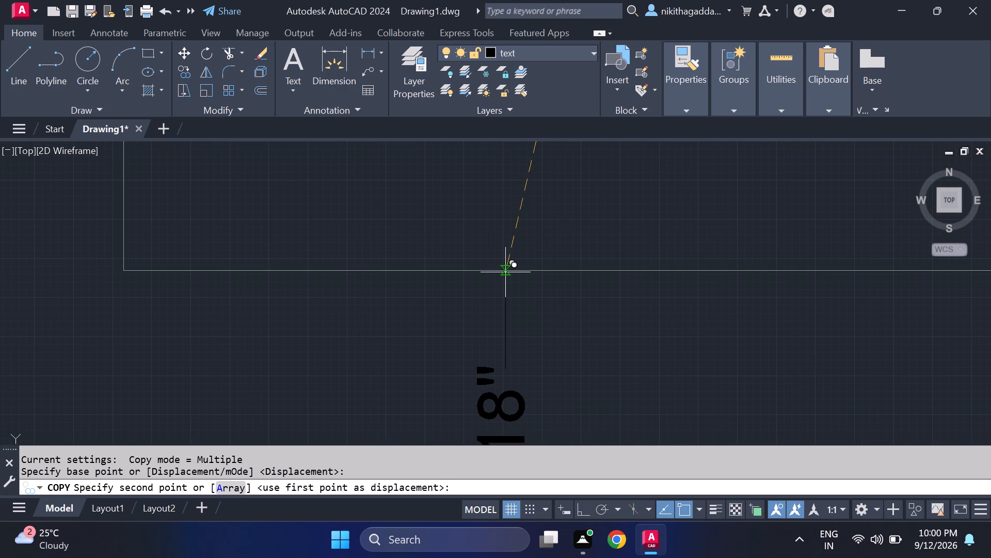
pyautogui.click(505, 271)
# Place another copy of the 18" annotation on the VERANDA side of the wall between VERANDA and COURTYARD, and finish copying.
pyautogui.scroll(-3, 505, 270)
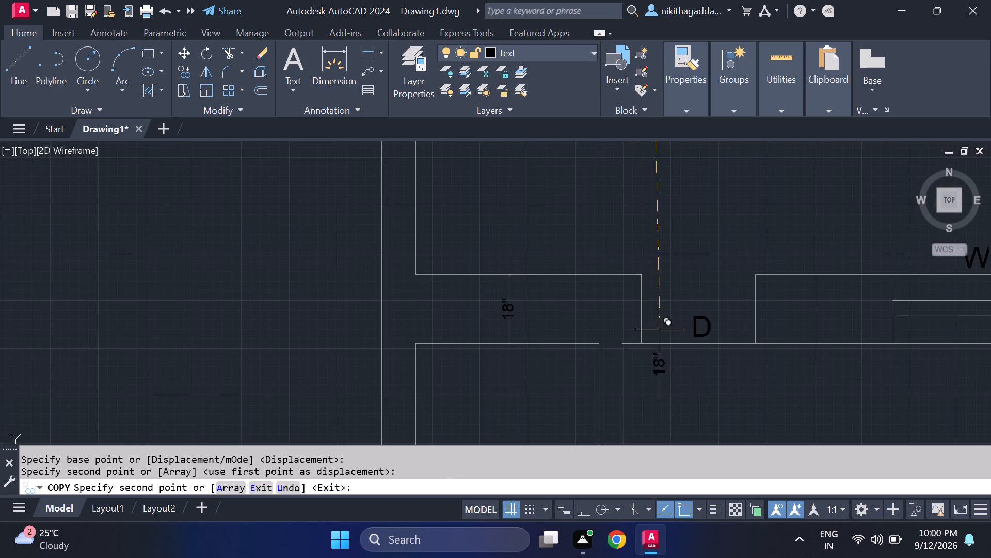
pyautogui.scroll(2, 561, 357)
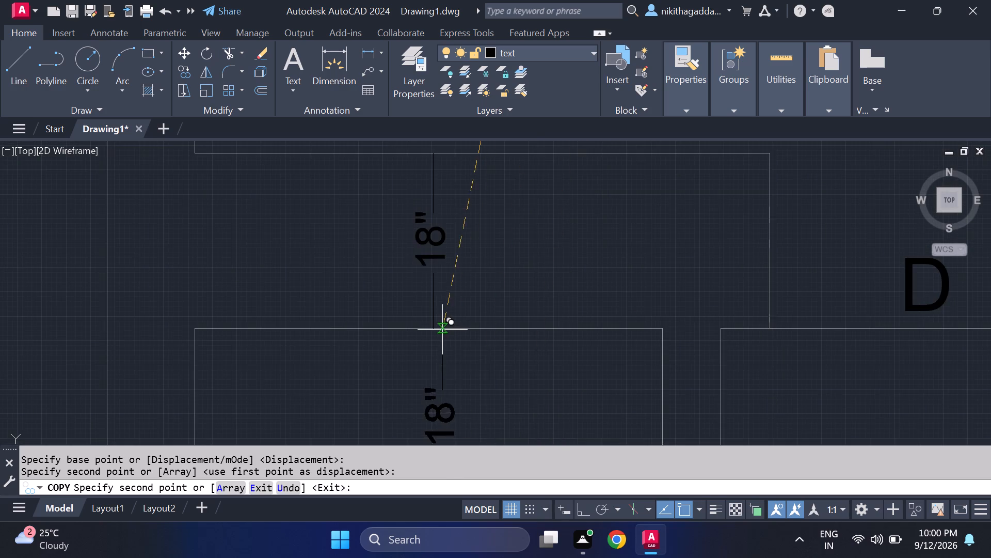
pyautogui.scroll(3, 446, 330)
pyautogui.scroll(-3, 454, 322)
pyautogui.scroll(2, 439, 316)
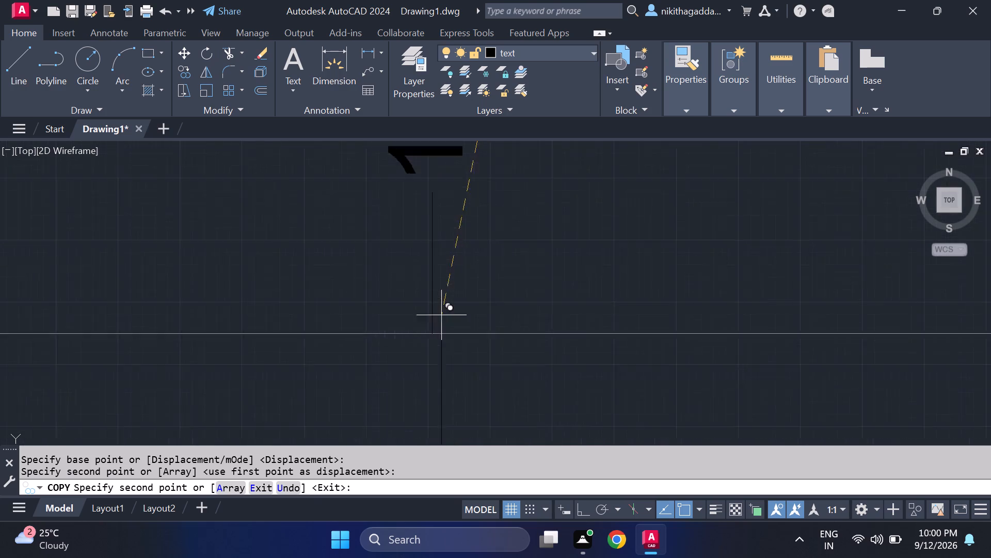
pyautogui.scroll(4, 443, 315)
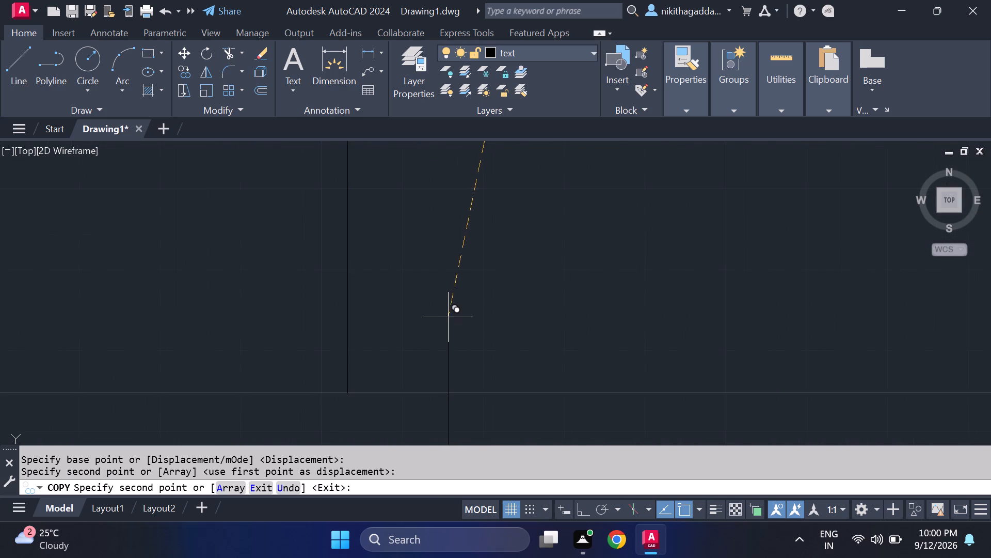
pyautogui.scroll(-3, 446, 315)
pyautogui.scroll(-3, 515, 330)
pyautogui.scroll(-1, 580, 374)
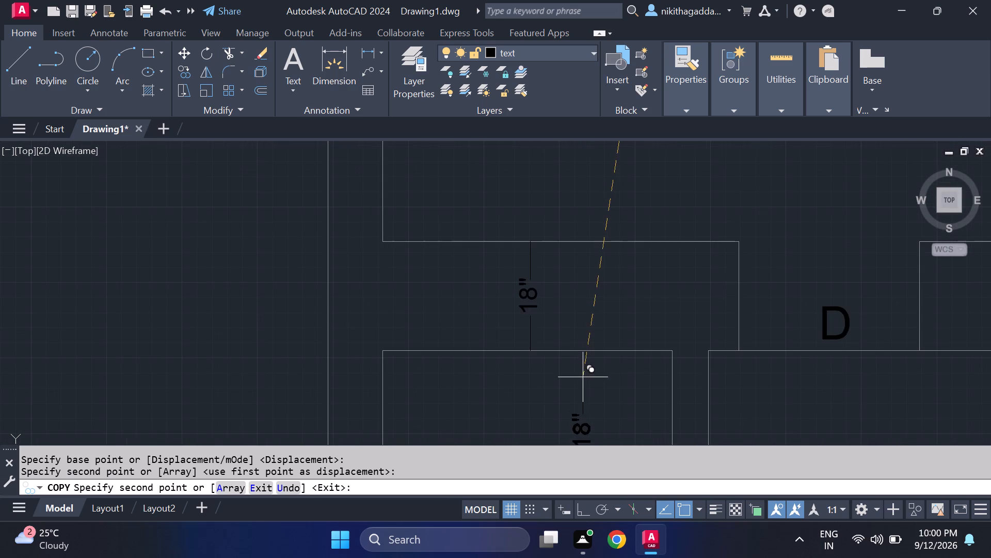
pyautogui.moveTo(579, 374); pyautogui.dragTo(435, 236, button='middle')
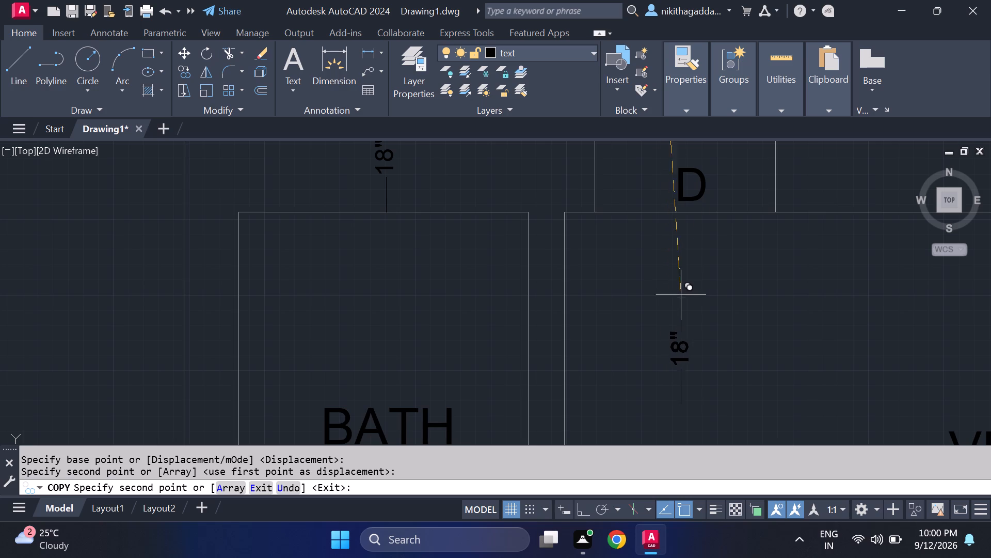
pyautogui.moveTo(739, 304); pyautogui.dragTo(674, 277, button='middle')
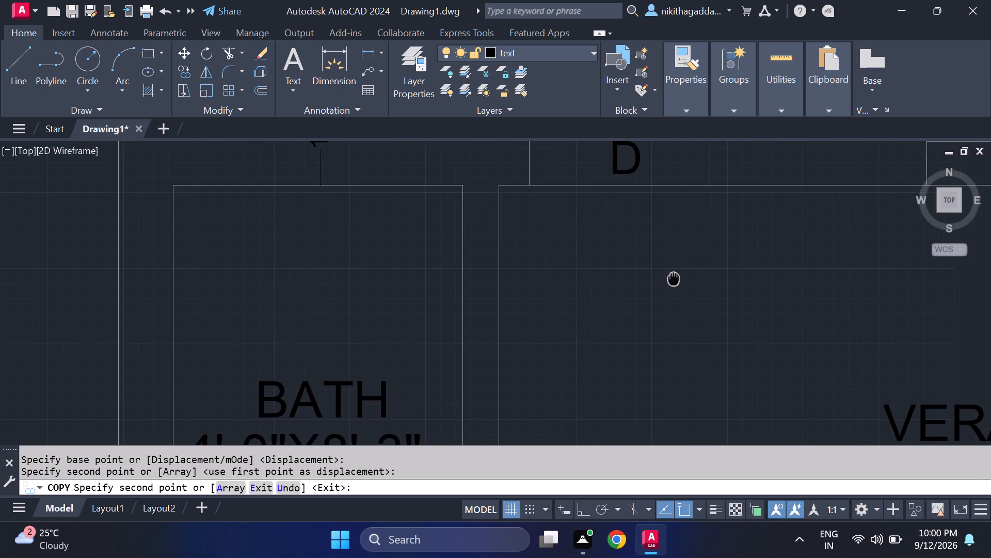
pyautogui.moveTo(674, 277); pyautogui.dragTo(615, 165, button='middle')
pyautogui.scroll(-3, 688, 265)
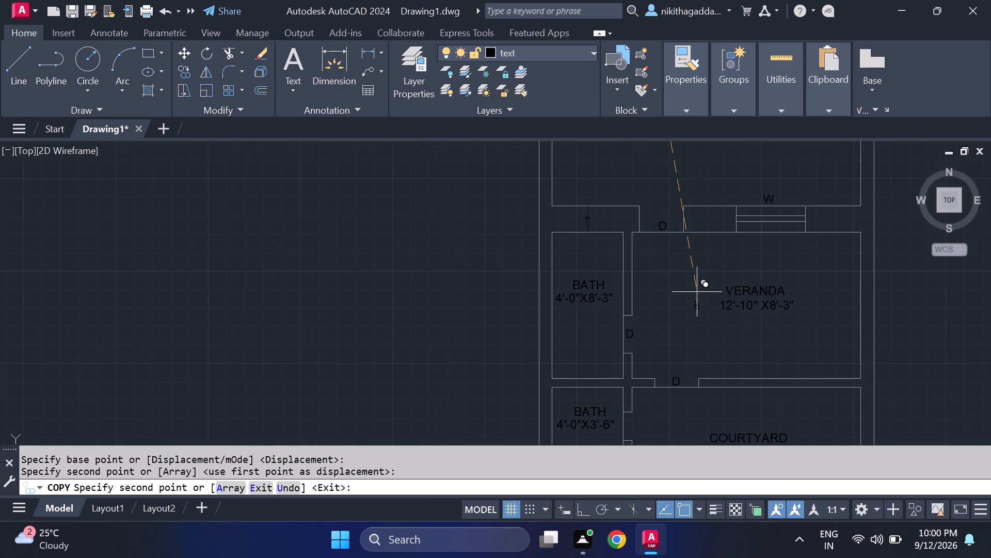
pyautogui.scroll(-1, 697, 292)
pyautogui.moveTo(686, 284); pyautogui.dragTo(614, 194, button='middle')
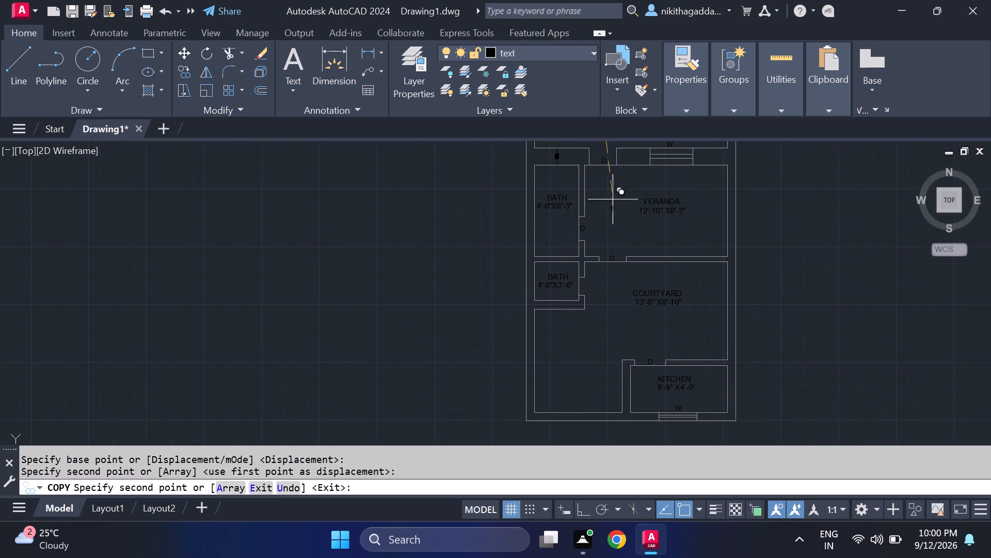
pyautogui.scroll(3, 675, 263)
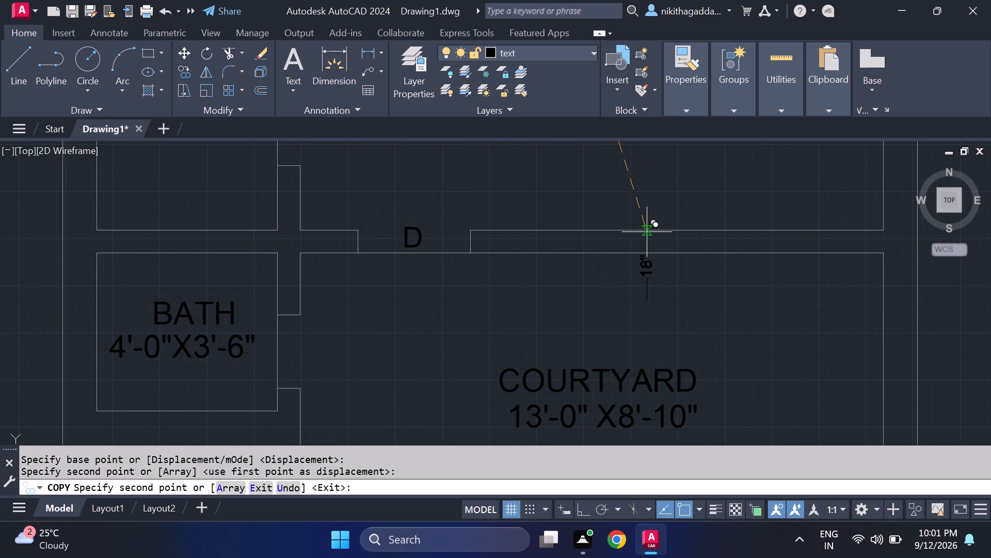
pyautogui.click(647, 228)
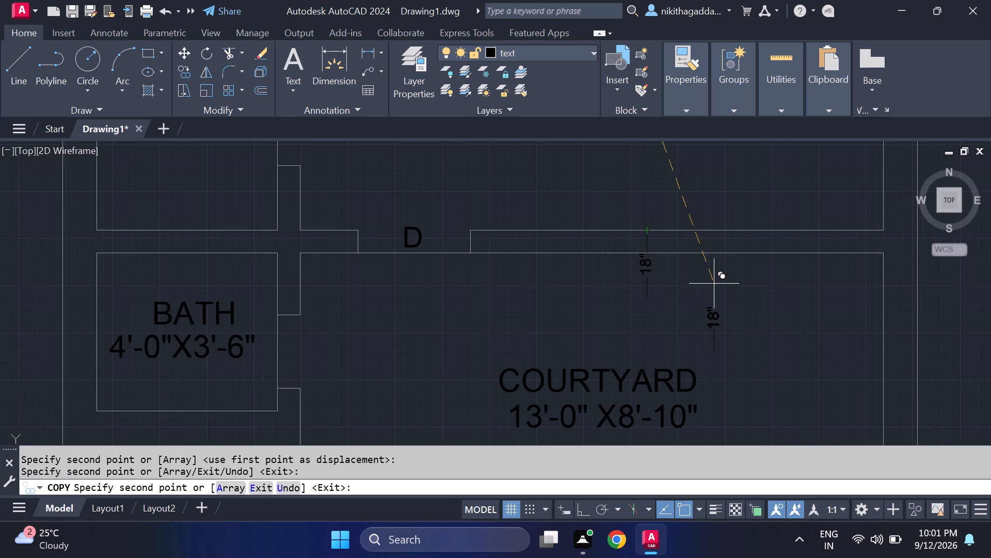
pyautogui.press('Escape')
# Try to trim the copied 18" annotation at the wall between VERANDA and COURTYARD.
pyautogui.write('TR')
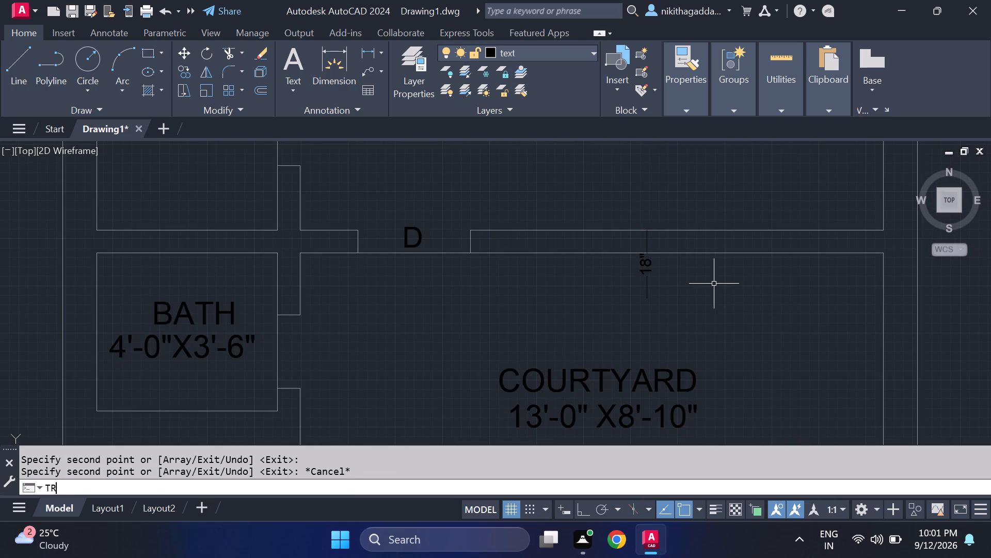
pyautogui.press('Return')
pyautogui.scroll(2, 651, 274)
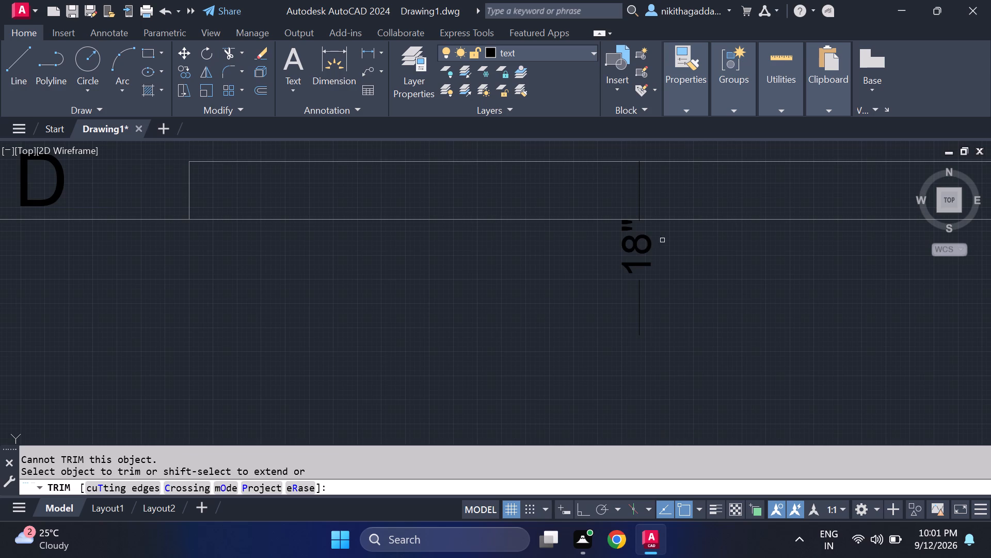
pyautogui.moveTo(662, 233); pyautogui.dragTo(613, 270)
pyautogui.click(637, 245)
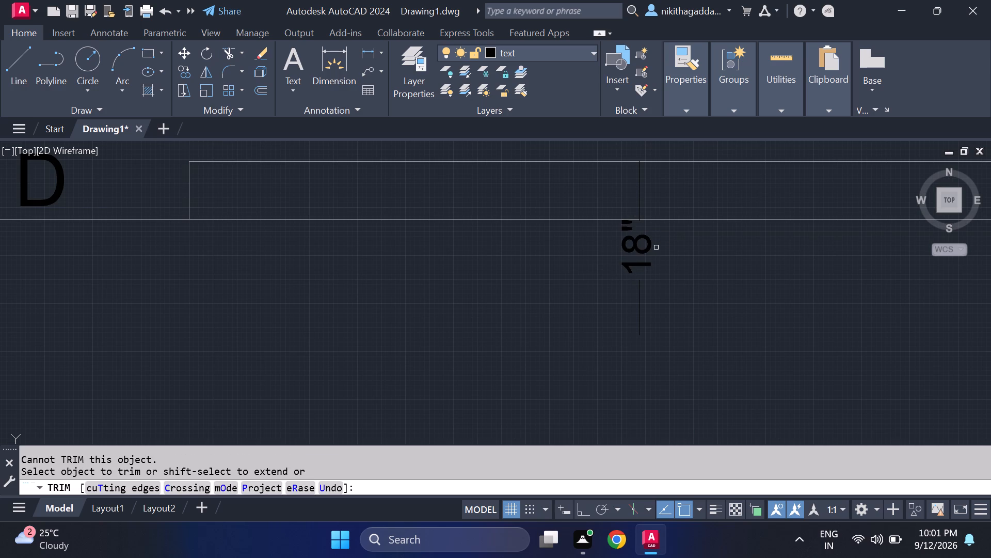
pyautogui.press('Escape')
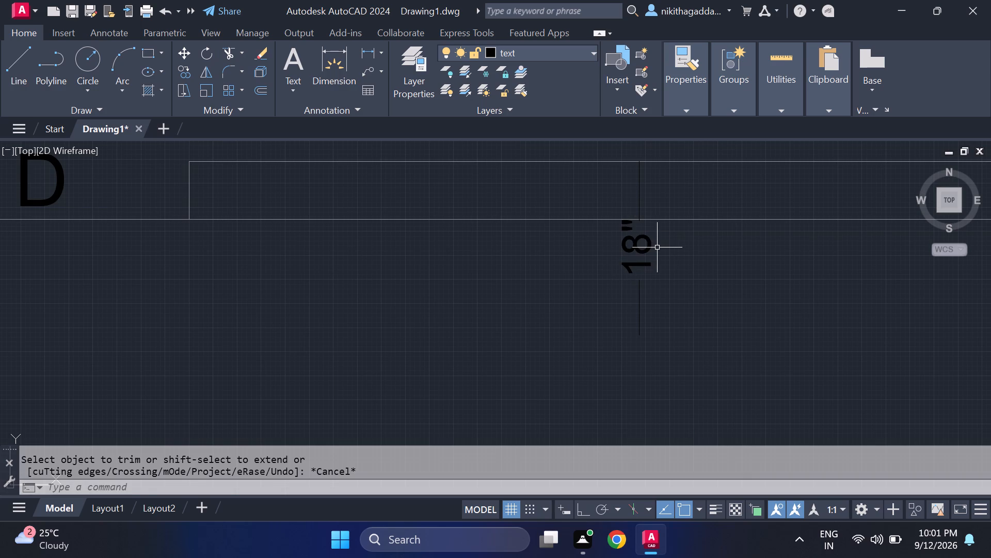
# Erase the copied 18" text and the line segment below it at the wall between VERANDA and COURTYARD.
pyautogui.click(658, 247)
pyautogui.click(605, 292)
pyautogui.press('Delete')
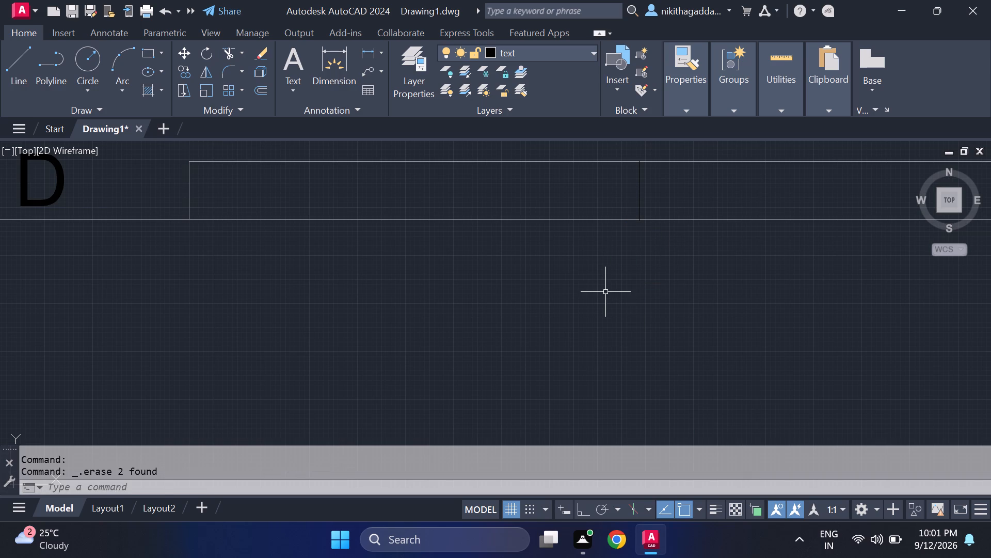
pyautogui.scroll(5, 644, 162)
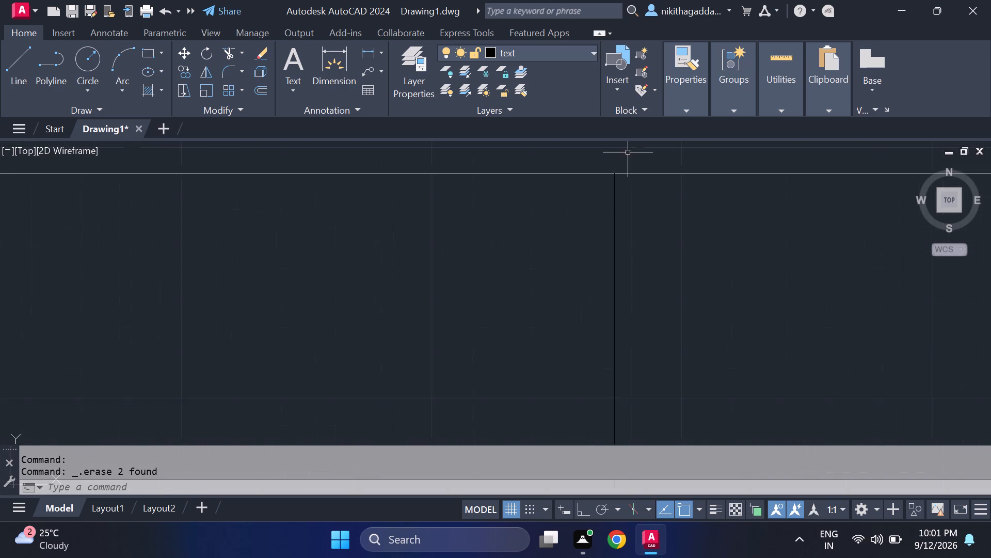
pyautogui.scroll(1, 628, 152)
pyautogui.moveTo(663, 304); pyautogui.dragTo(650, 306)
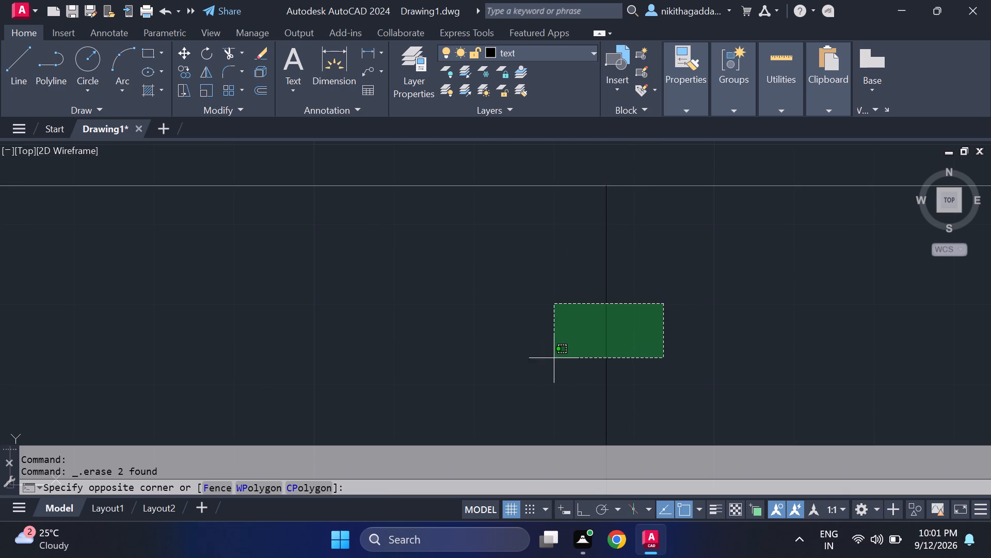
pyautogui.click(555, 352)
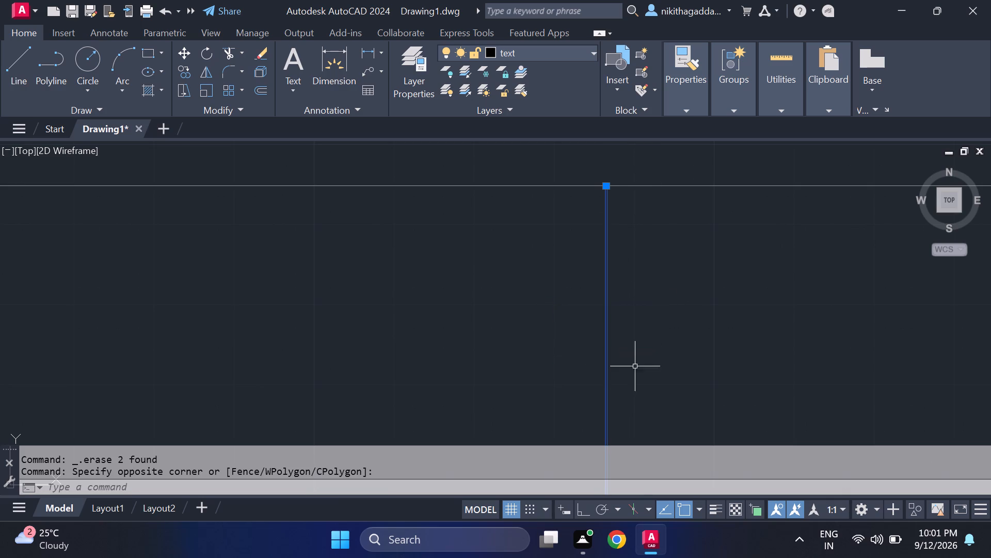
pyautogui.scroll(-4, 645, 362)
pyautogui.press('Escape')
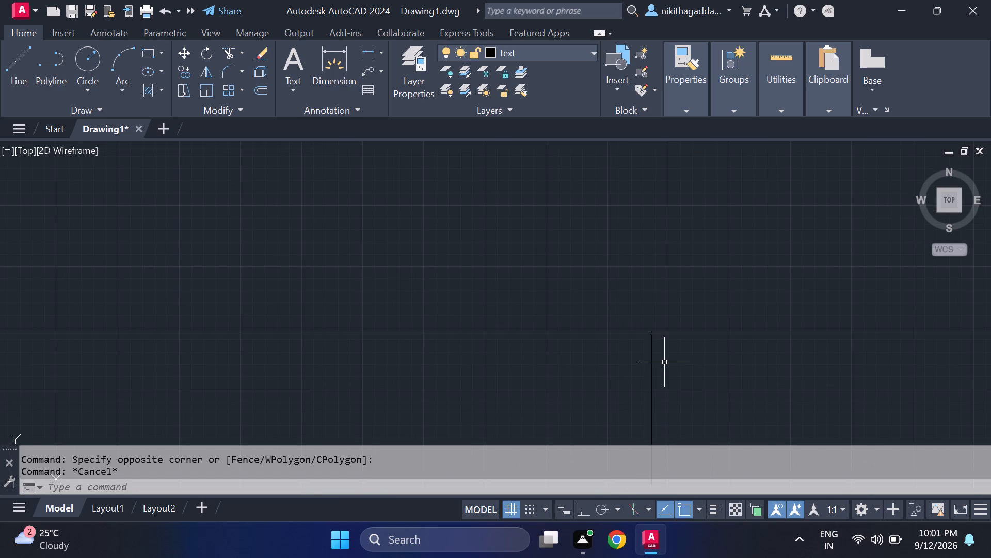
# Copy only the 18" text from the wall above BATH into the wall between VERANDA and COURTYARD, beside the vertical line.
pyautogui.scroll(-3, 578, 365)
pyautogui.scroll(-3, 342, 273)
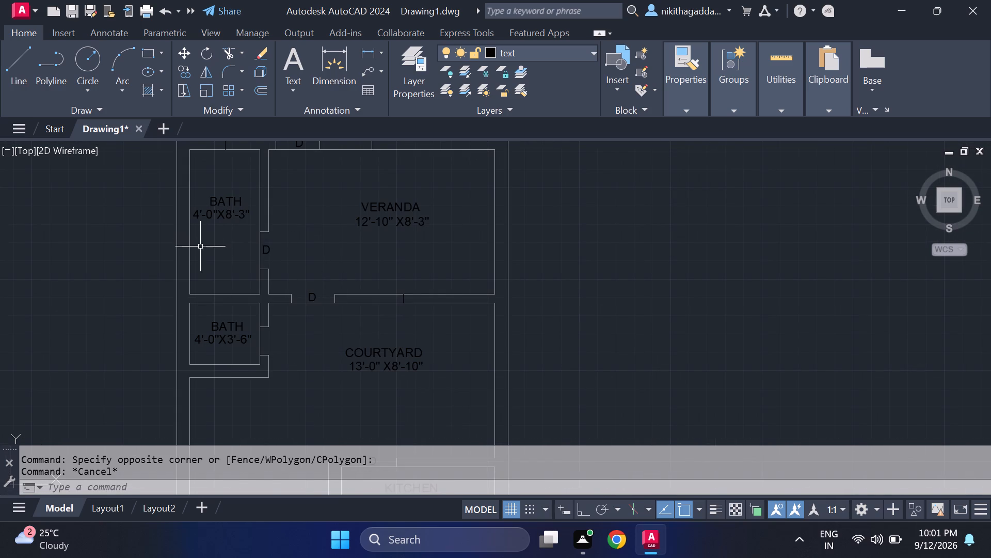
pyautogui.moveTo(295, 286); pyautogui.dragTo(321, 358, button='middle')
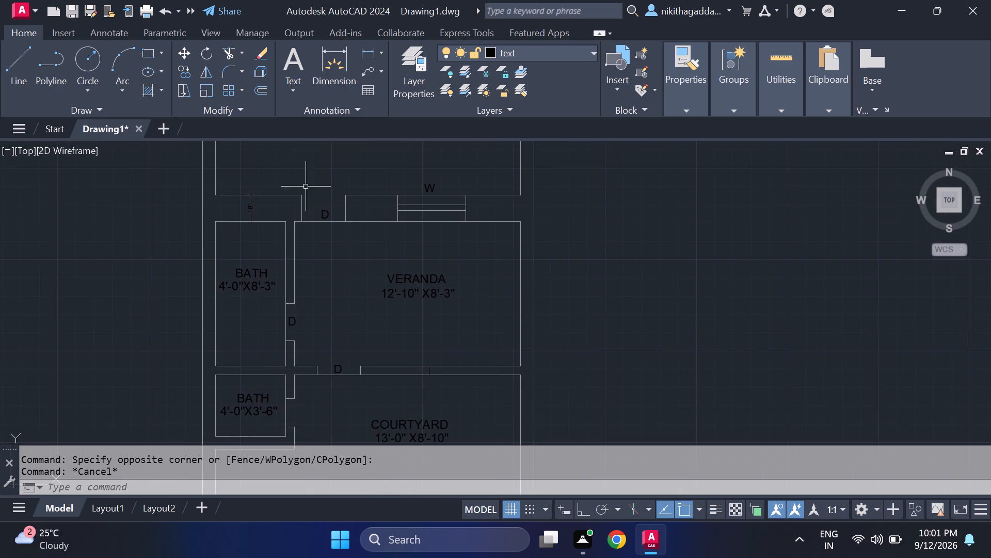
pyautogui.scroll(6, 250, 213)
pyautogui.moveTo(311, 160); pyautogui.dragTo(295, 169)
pyautogui.click(230, 188)
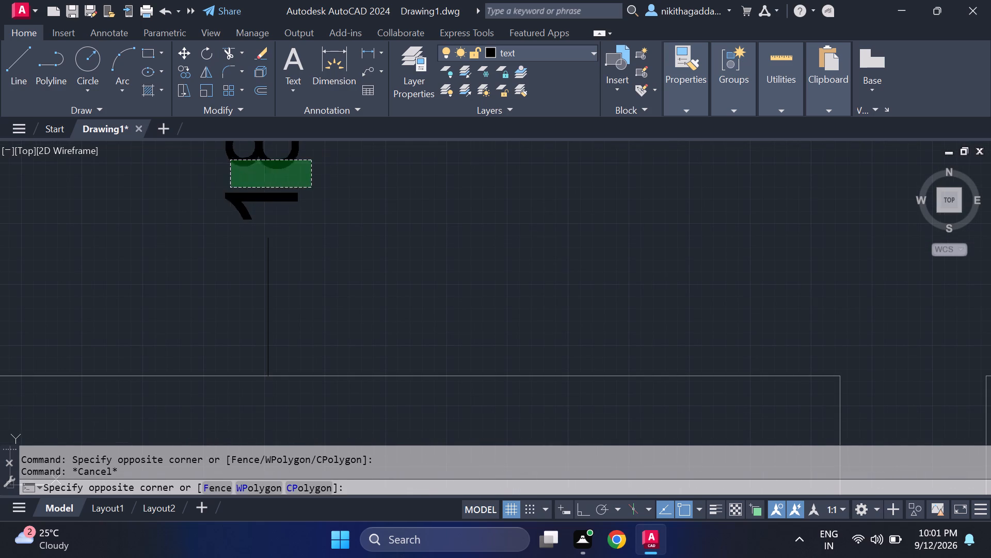
pyautogui.write('CO')
pyautogui.press('Return')
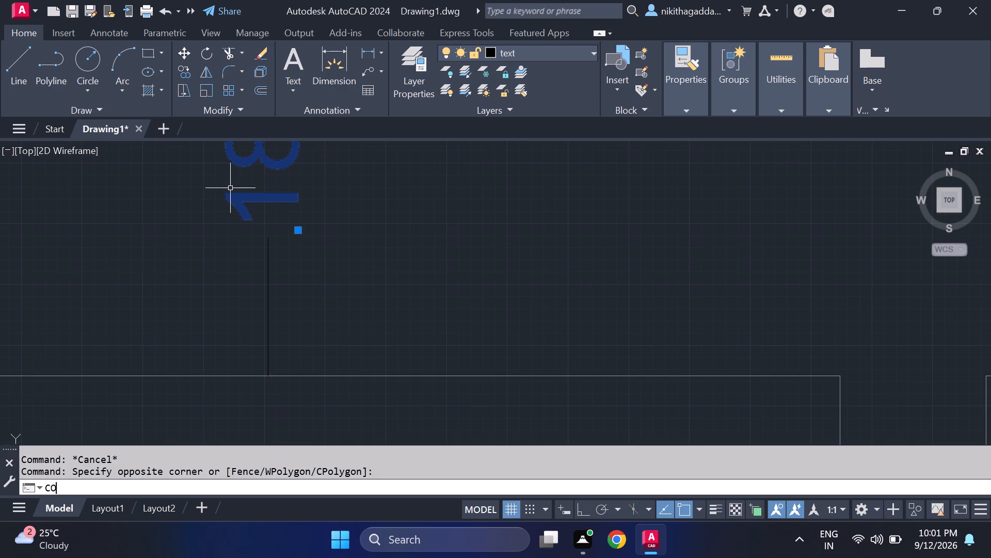
pyautogui.click(295, 206)
pyautogui.scroll(-3, 594, 340)
pyautogui.moveTo(582, 332); pyautogui.dragTo(341, 207, button='middle')
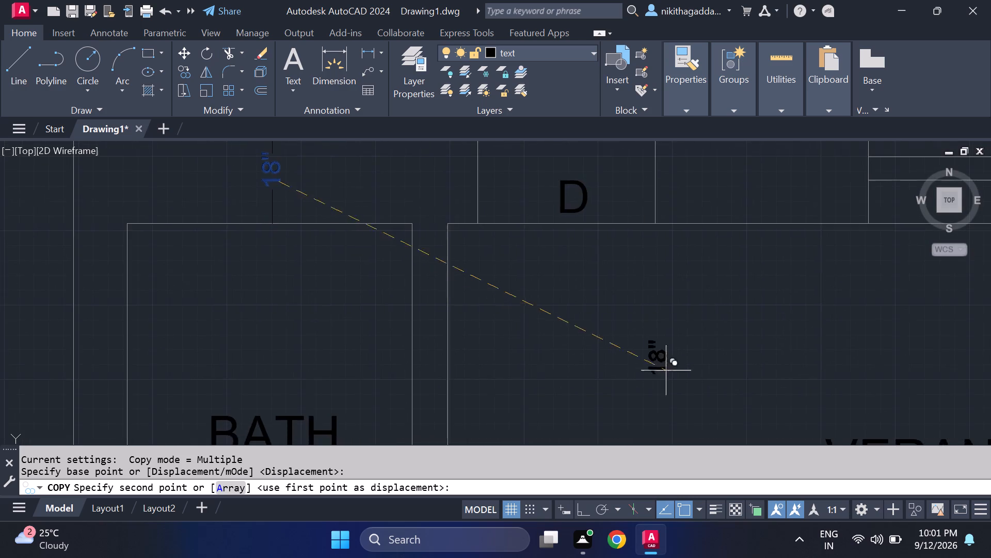
pyautogui.scroll(-2, 669, 372)
pyautogui.moveTo(707, 399); pyautogui.dragTo(410, 215, button='middle')
pyautogui.scroll(2, 502, 371)
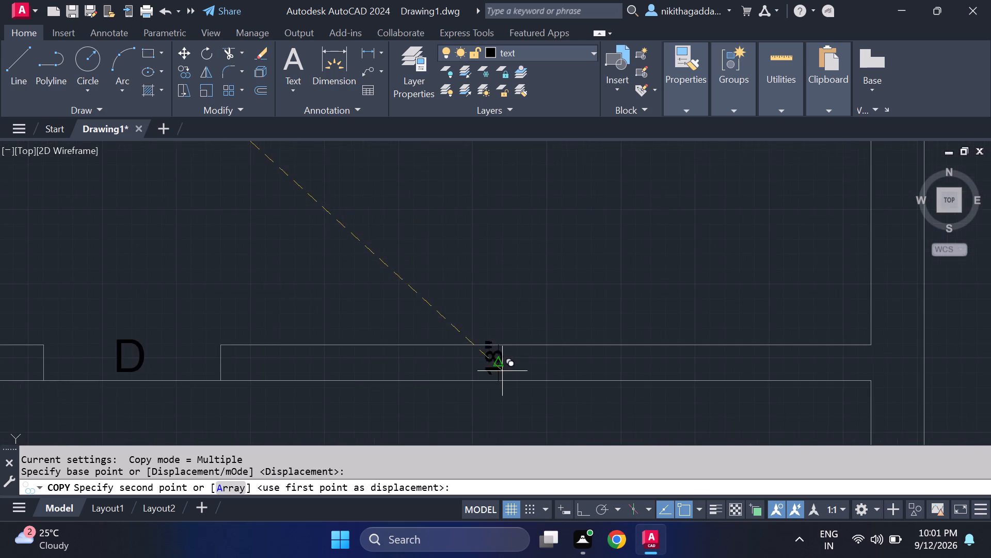
pyautogui.scroll(3, 518, 379)
pyautogui.click(541, 370)
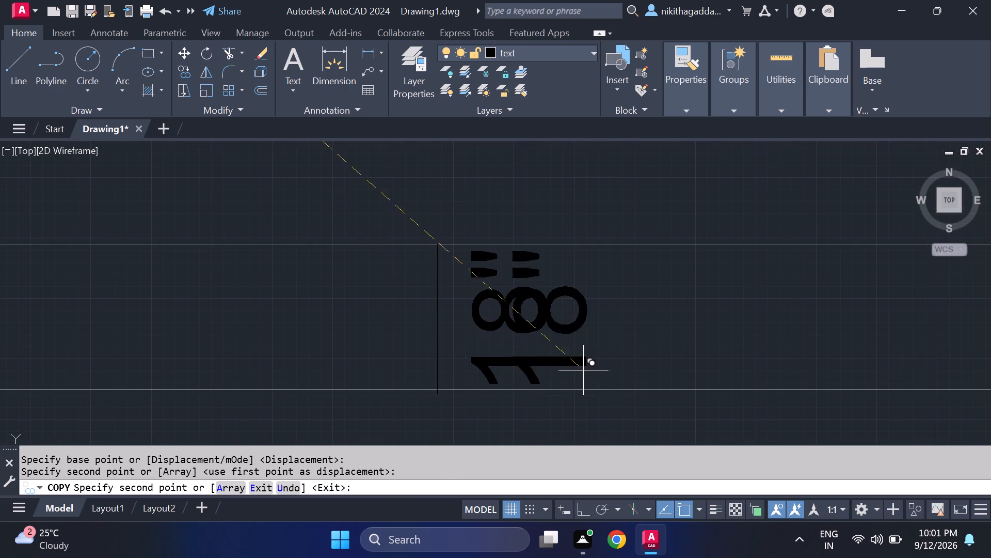
pyautogui.press('Escape')
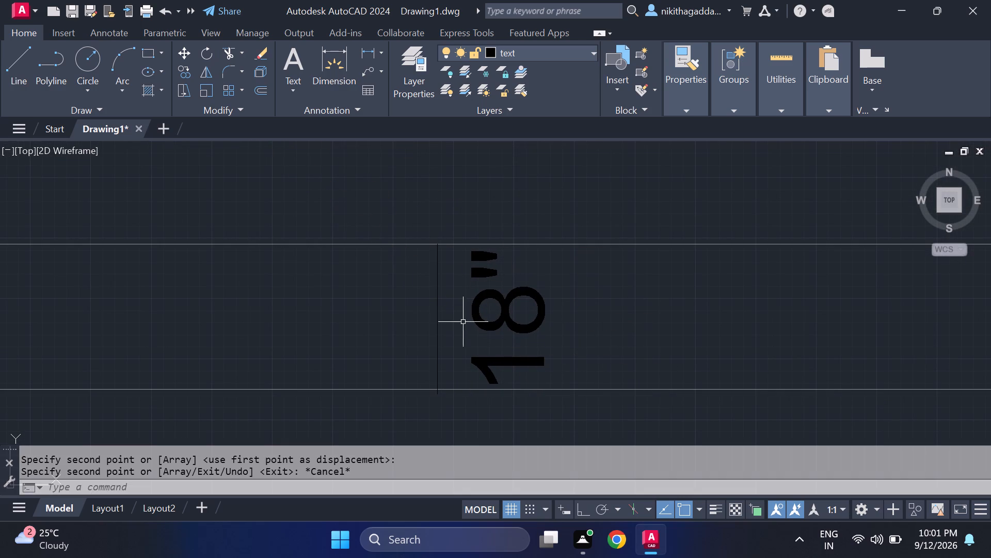
# Change the copied text in the wall between VERANDA and COURTYARD to 6".
pyautogui.doubleClick(539, 315)
pyautogui.press('Delete')
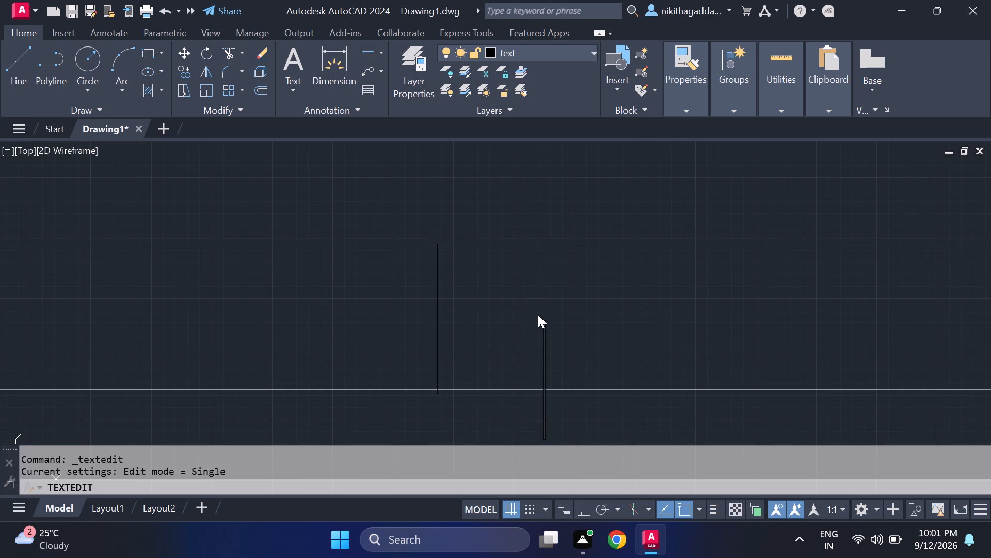
pyautogui.press('6')
pyautogui.hotkey('shift', '"')
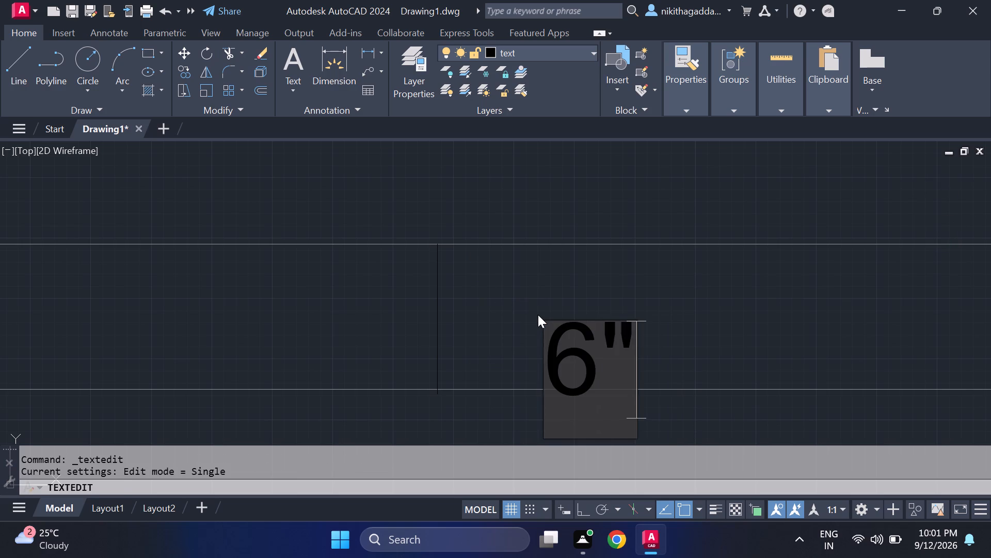
pyautogui.press('Return')
# Move the 6" text onto the vertical line, midway between the two wall lines.
pyautogui.click(549, 330)
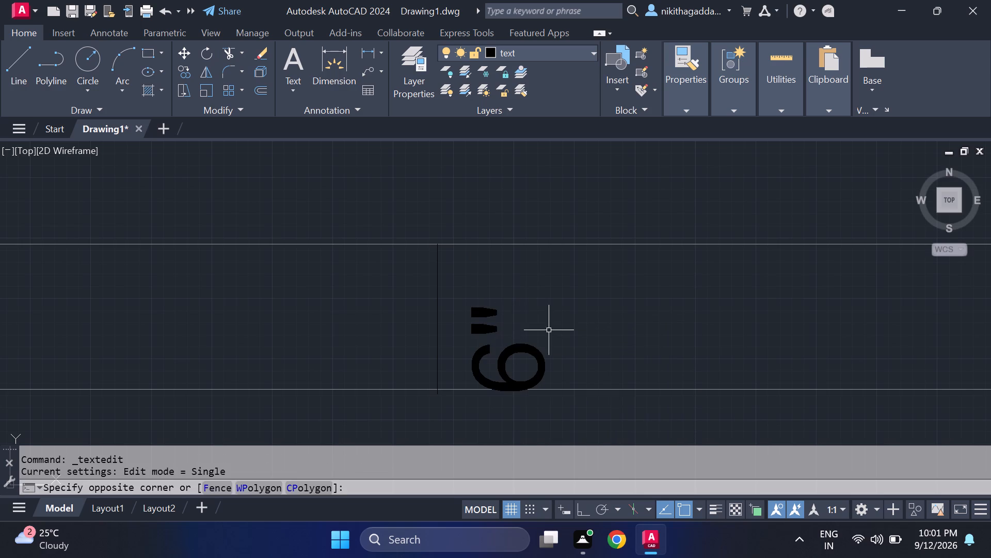
pyautogui.click(490, 371)
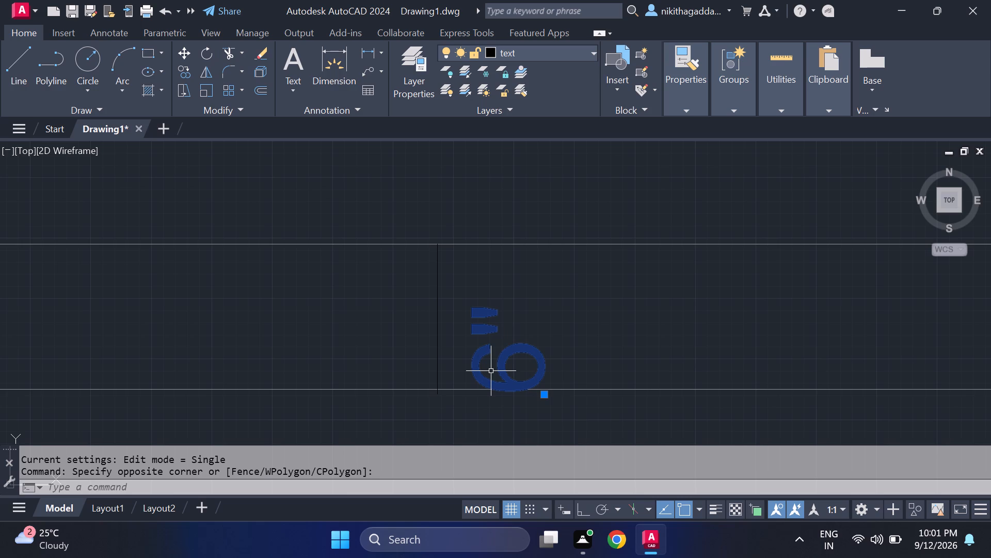
pyautogui.press('m')
pyautogui.press('Return')
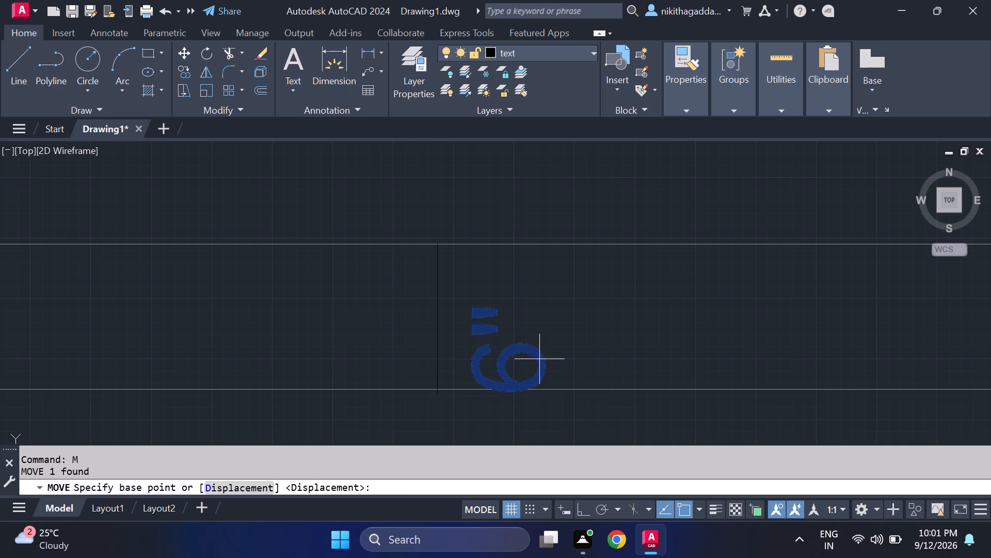
pyautogui.moveTo(539, 358); pyautogui.dragTo(531, 352)
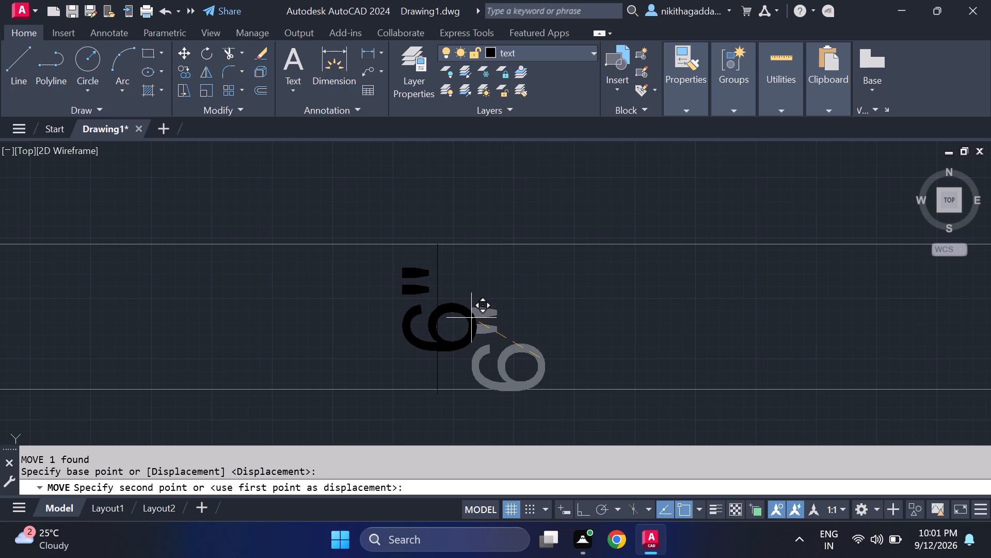
pyautogui.click(471, 318)
# Trim away the part of the vertical line that runs through the 6" text.
pyautogui.write('TR')
pyautogui.press('Return')
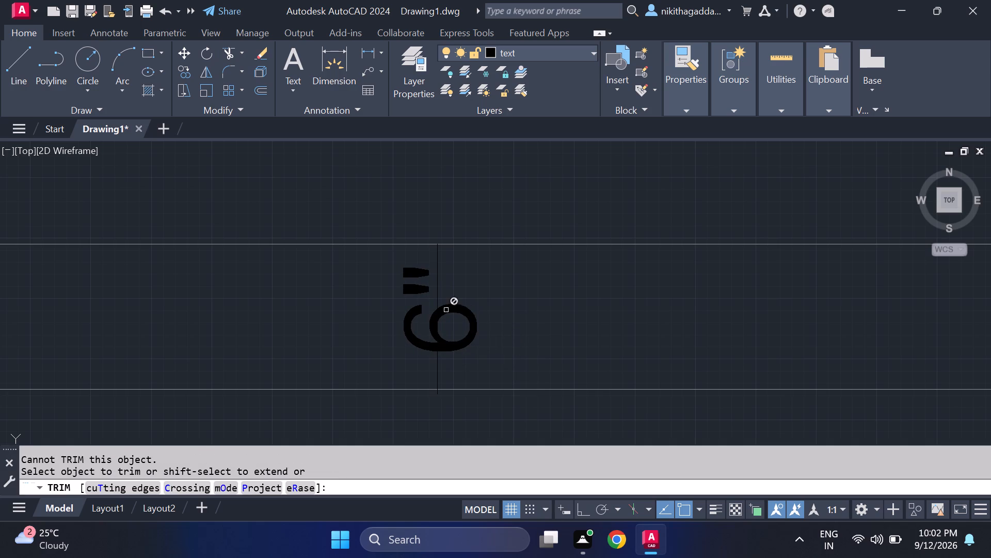
pyautogui.scroll(-5, 529, 366)
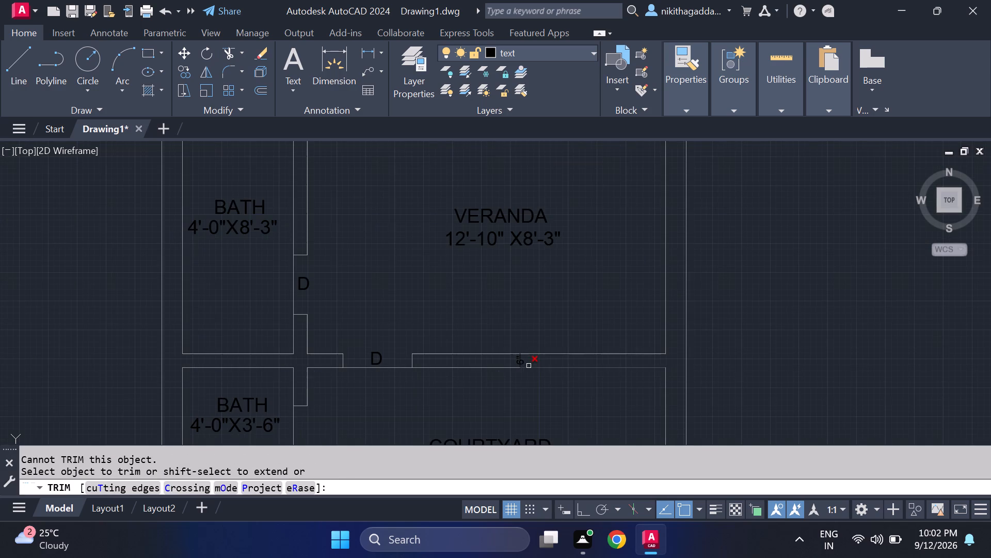
pyautogui.scroll(4, 523, 367)
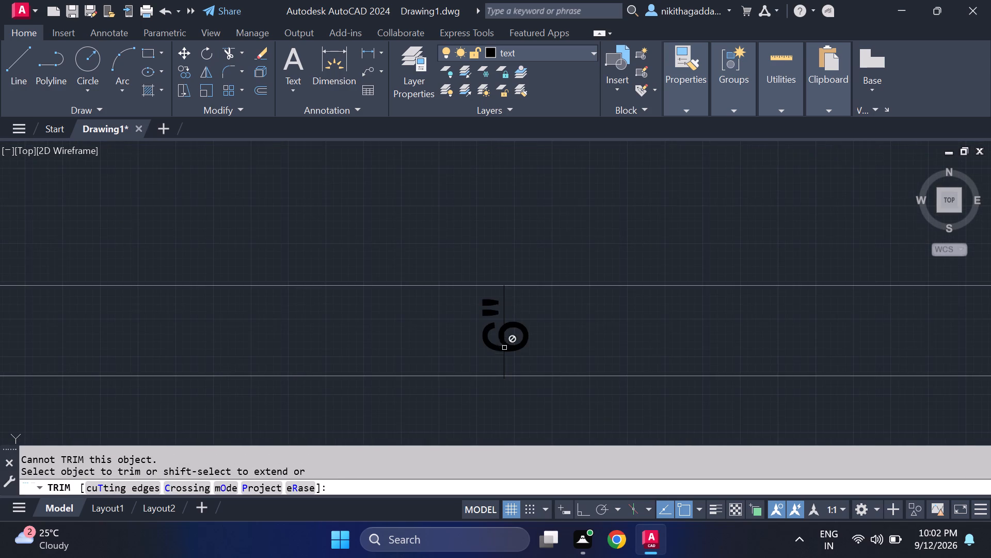
pyautogui.scroll(3, 501, 339)
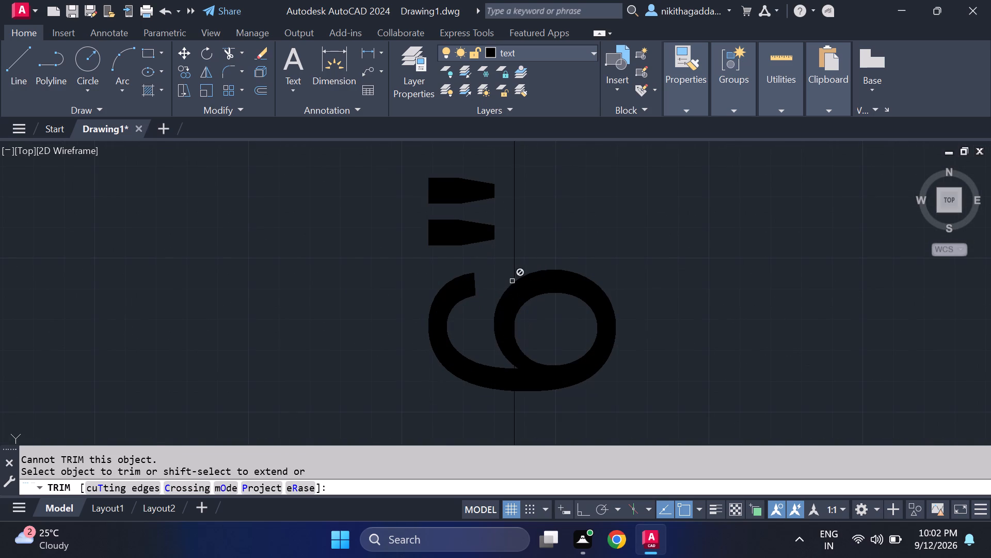
pyautogui.click(516, 327)
pyautogui.scroll(-3, 574, 338)
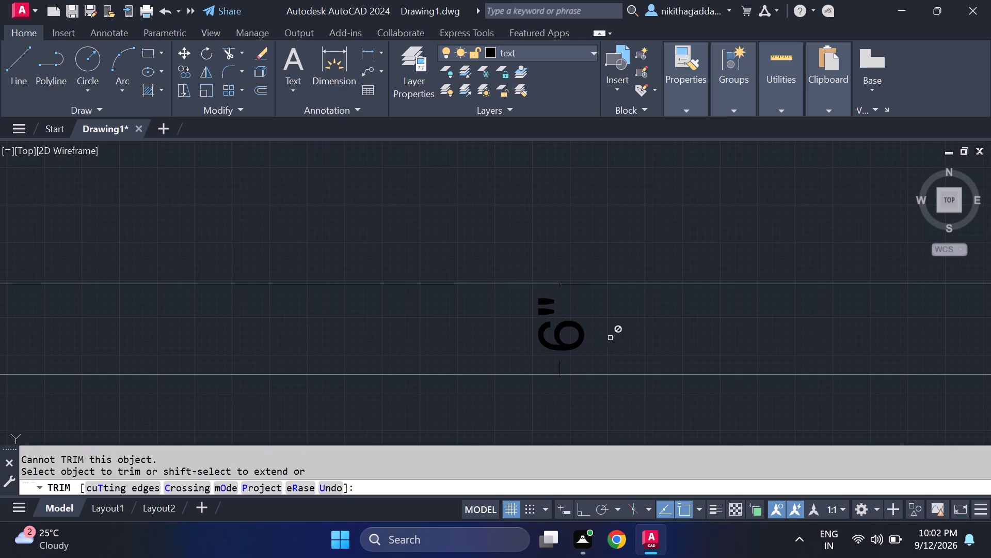
# Trim off the leftover vertical line pieces above and below the 6" text at both wall lines, and finish trimming.
pyautogui.scroll(1, 571, 383)
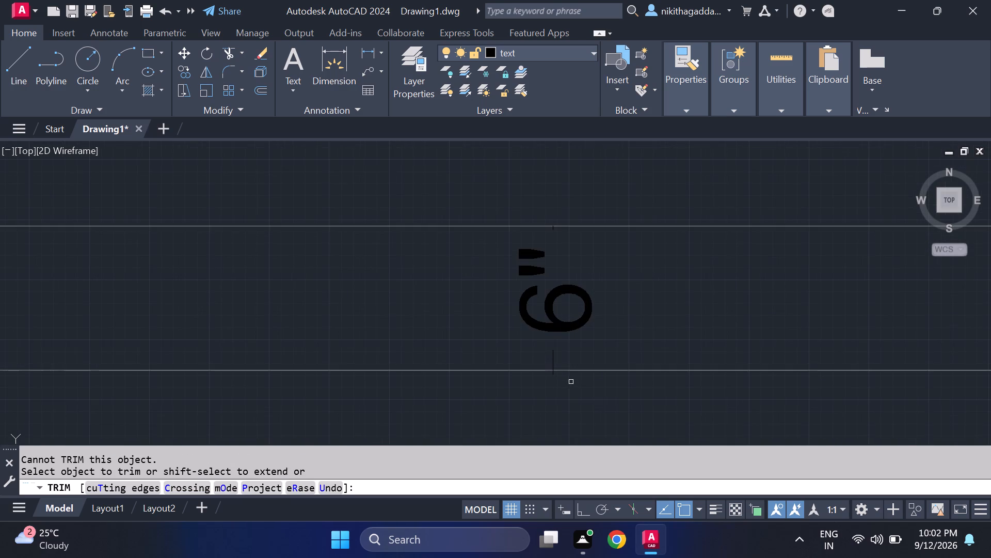
pyautogui.scroll(3, 564, 371)
pyautogui.moveTo(552, 337); pyautogui.dragTo(457, 327)
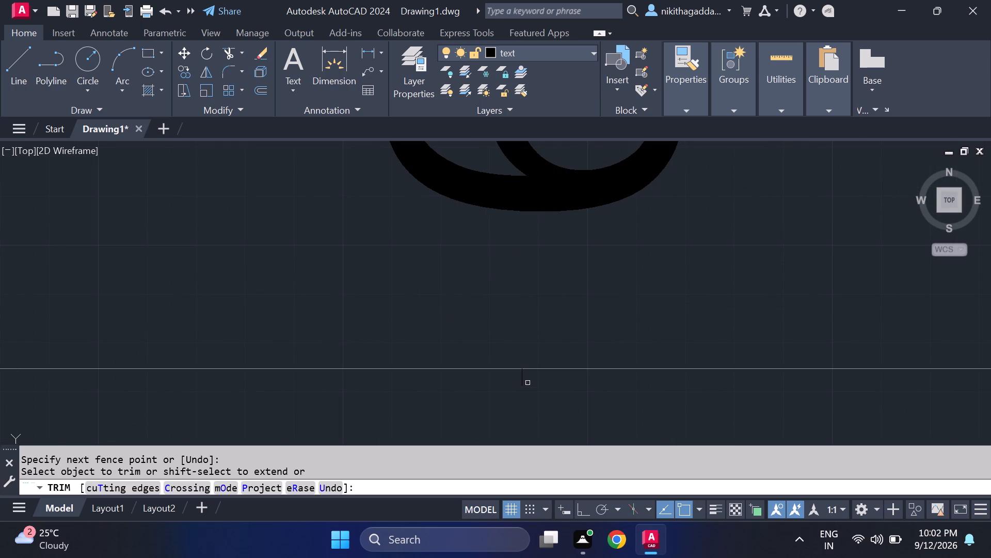
pyautogui.moveTo(528, 381); pyautogui.dragTo(493, 372)
pyautogui.scroll(-2, 544, 309)
pyautogui.moveTo(550, 343); pyautogui.dragTo(555, 426, button='middle')
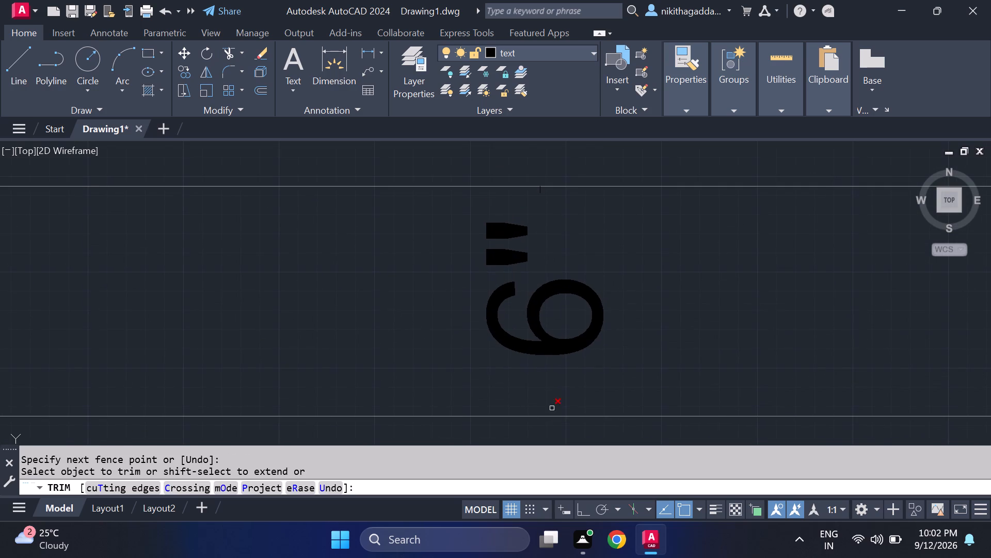
pyautogui.scroll(3, 538, 187)
pyautogui.moveTo(567, 200); pyautogui.dragTo(510, 207)
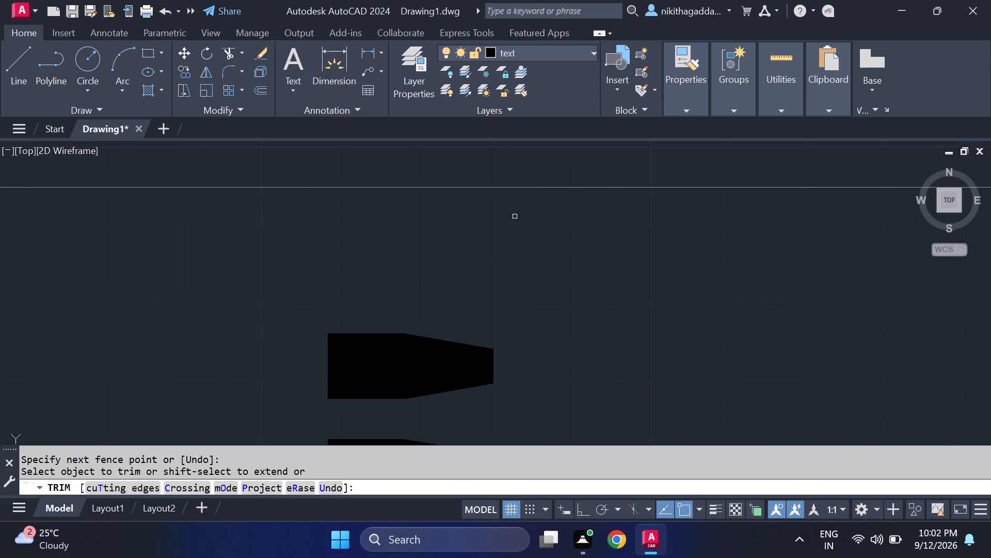
pyautogui.scroll(-5, 580, 288)
pyautogui.press('Escape')
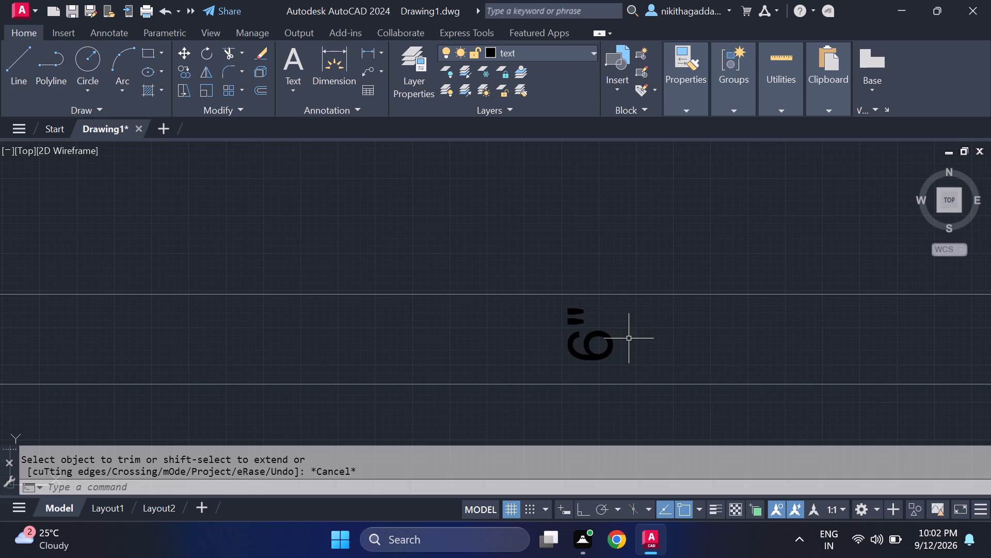
# Draw a vertical line about 2.47" long from the upper wall line down to the 6" text between VERANDA and COURTYARD.
pyautogui.press('l')
pyautogui.press('Return')
pyautogui.scroll(1, 605, 365)
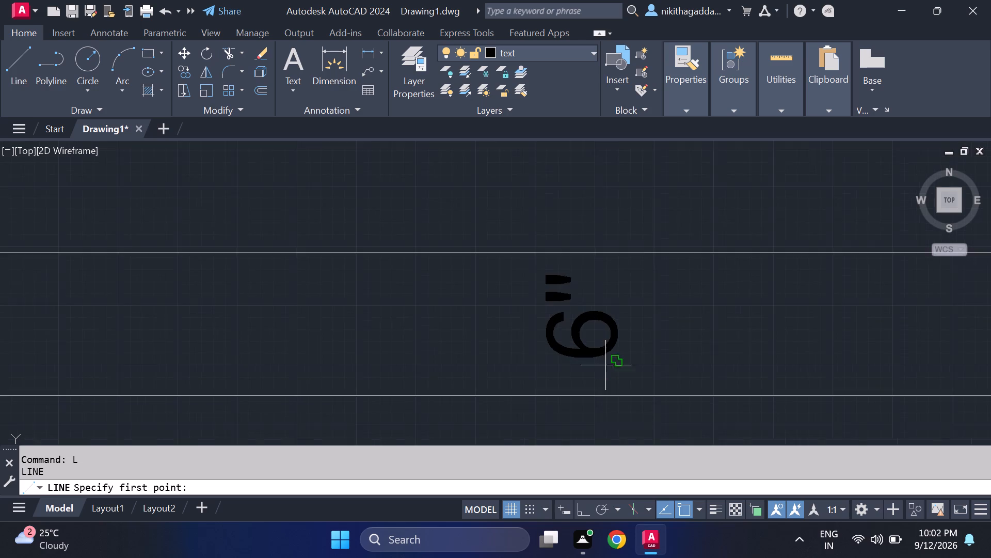
pyautogui.scroll(1, 605, 365)
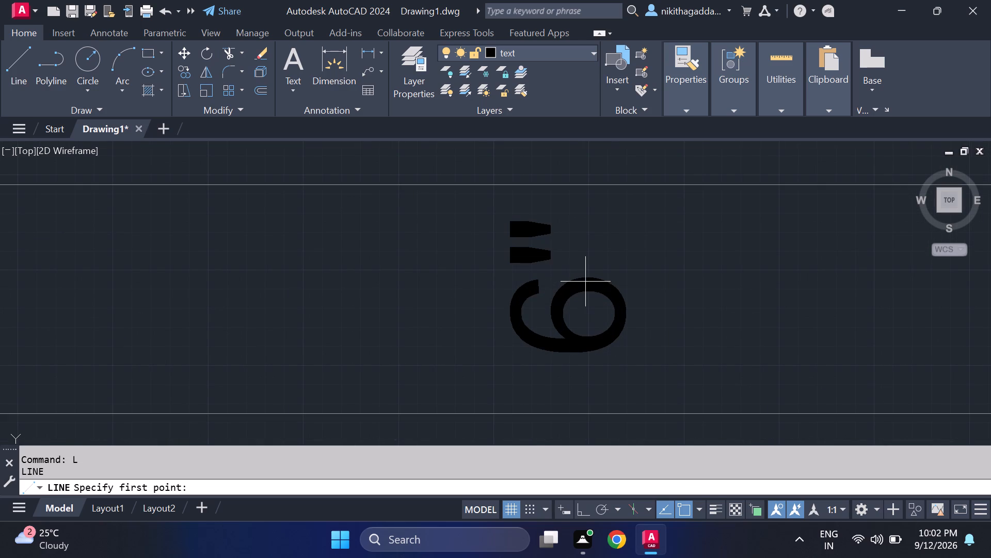
pyautogui.click(573, 184)
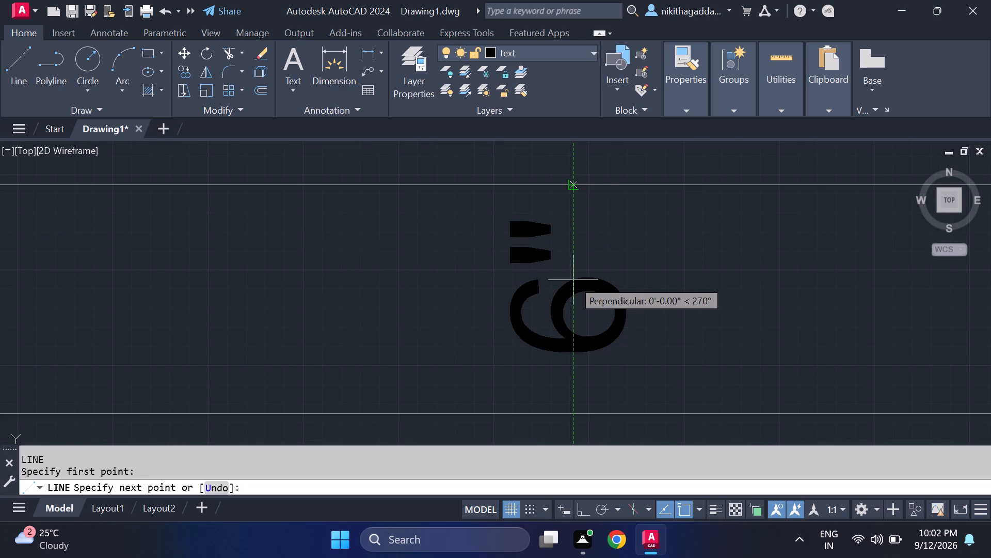
pyautogui.click(573, 280)
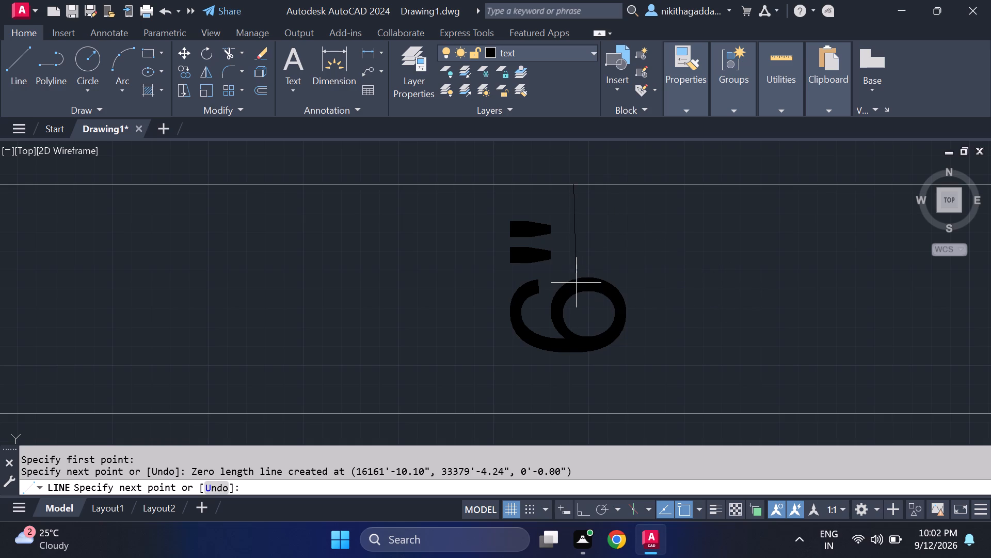
pyautogui.press('F8')
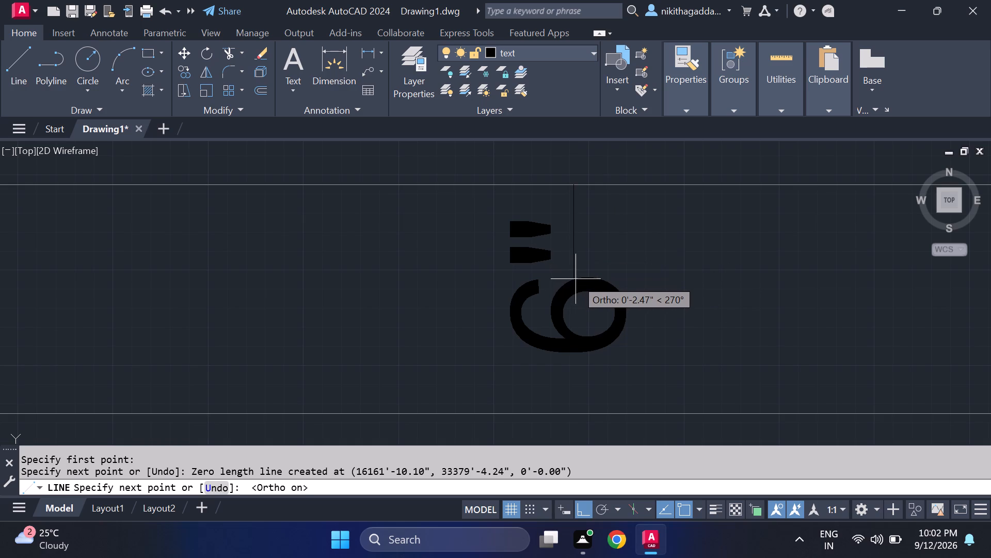
pyautogui.click(574, 279)
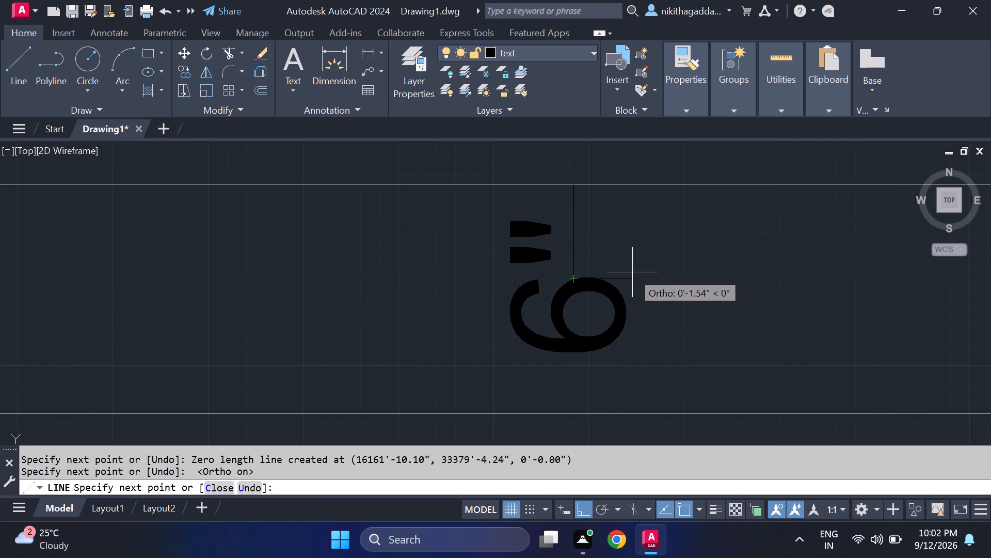
pyautogui.press('Escape')
# Draw a vertical line from the bottom of the 6" text down to the lower wall line, aligned with the upper piece.
pyautogui.press('space')
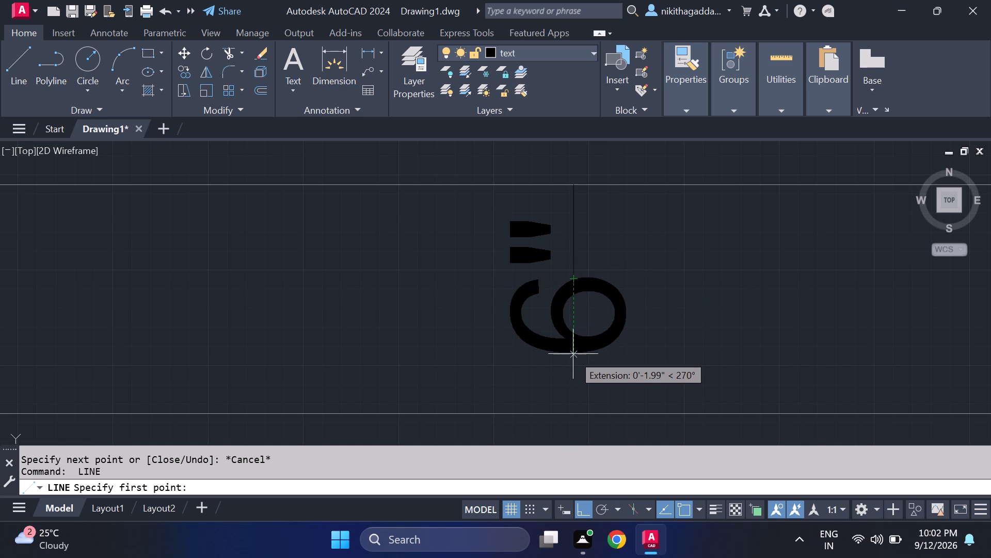
pyautogui.click(574, 354)
pyautogui.click(576, 416)
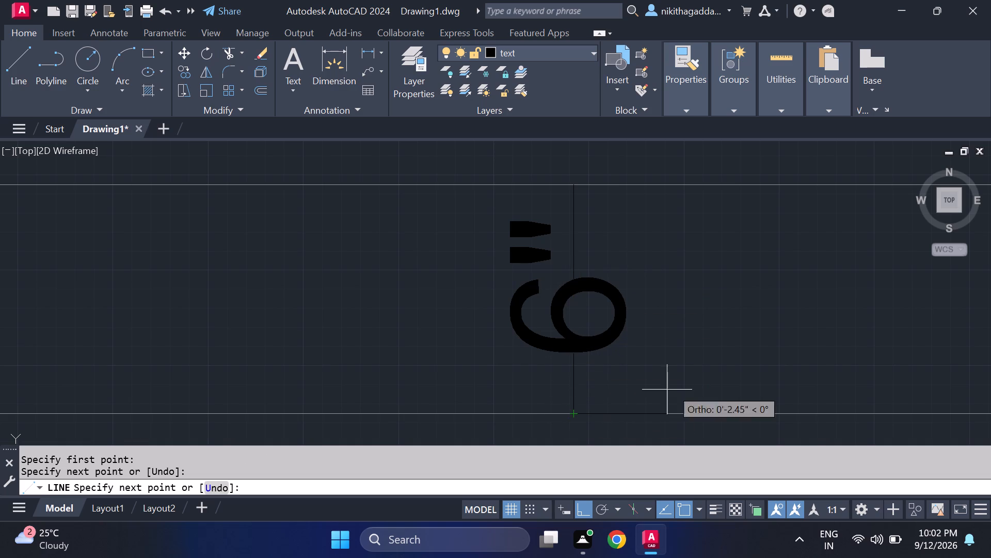
pyautogui.press('Escape')
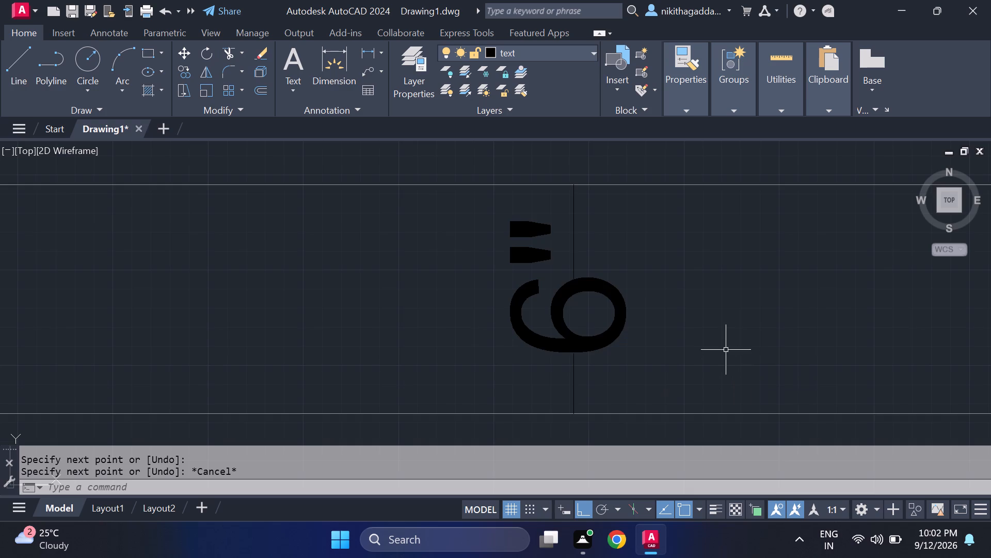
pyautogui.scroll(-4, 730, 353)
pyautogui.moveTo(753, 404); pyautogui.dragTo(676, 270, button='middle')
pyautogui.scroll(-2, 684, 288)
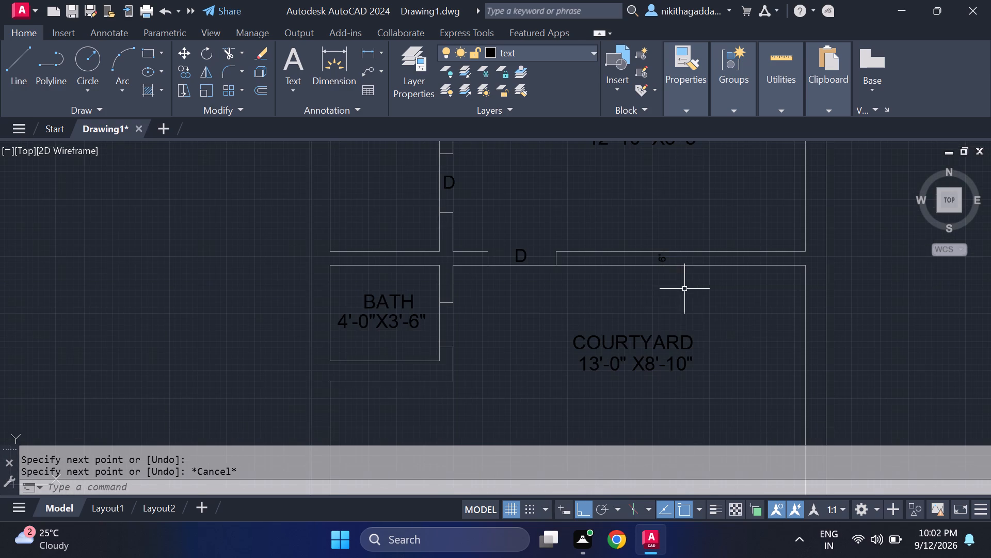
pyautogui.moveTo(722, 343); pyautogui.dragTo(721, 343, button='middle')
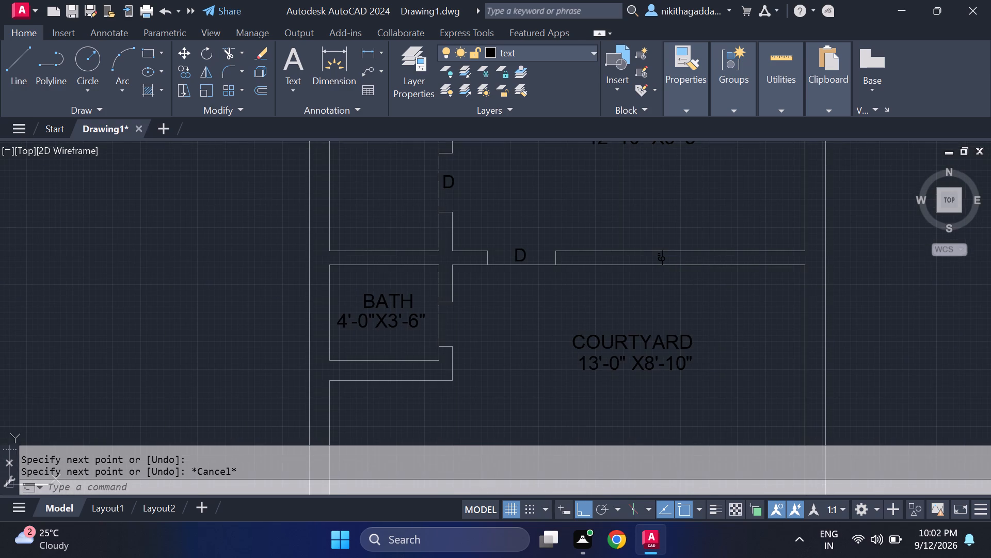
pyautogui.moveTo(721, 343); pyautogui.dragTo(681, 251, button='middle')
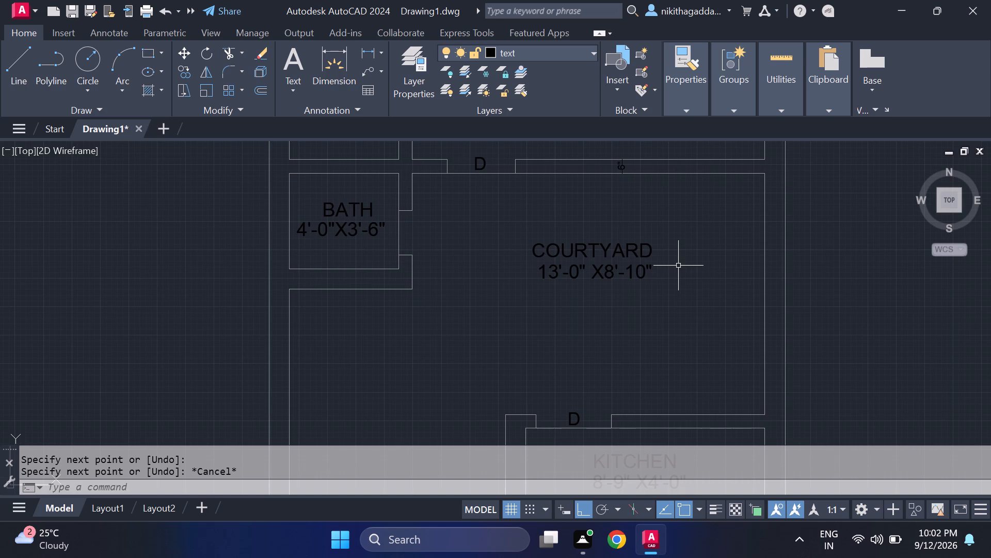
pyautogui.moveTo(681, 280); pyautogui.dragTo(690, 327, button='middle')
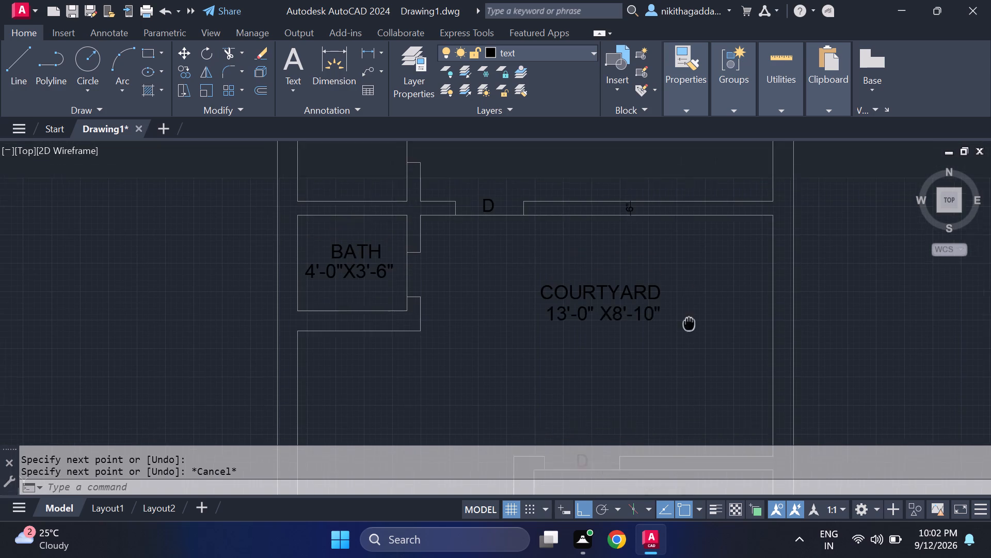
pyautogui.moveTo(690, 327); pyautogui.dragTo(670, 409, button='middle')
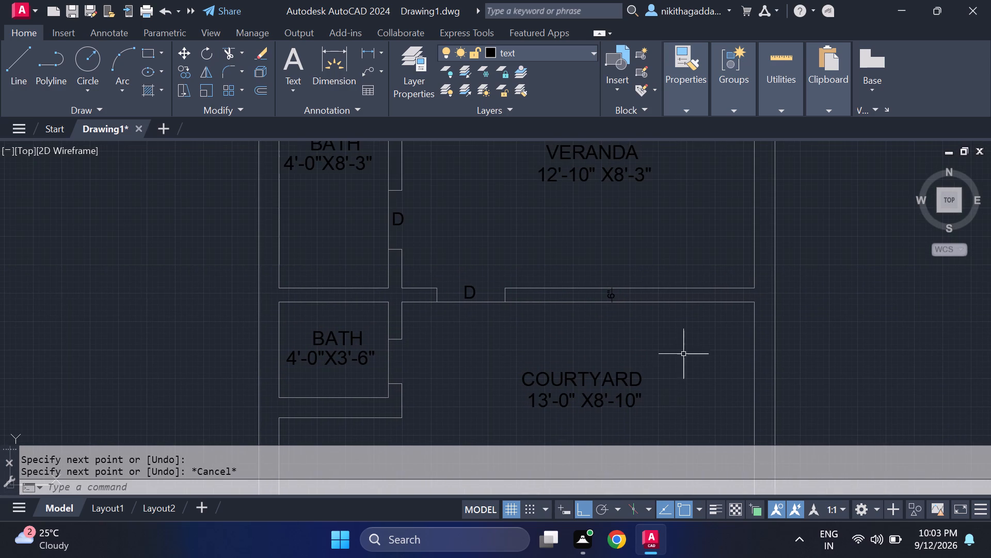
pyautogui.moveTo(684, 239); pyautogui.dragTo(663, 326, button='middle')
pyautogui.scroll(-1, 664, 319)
# Copy the 6" text from the VERANDA–COURTYARD wall into the wall between COURTYARD and KITCHEN, with ortho off.
pyautogui.scroll(3, 627, 382)
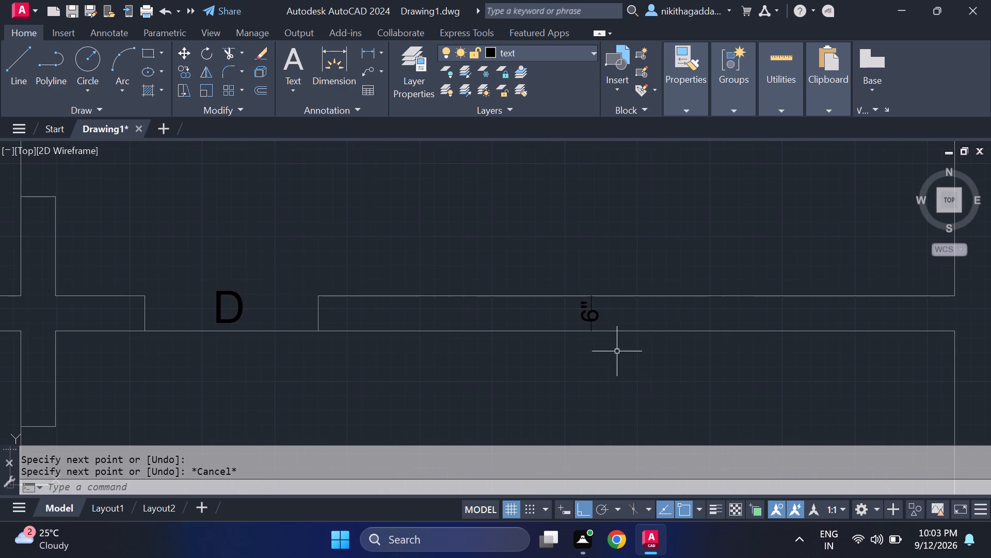
pyautogui.scroll(2, 599, 311)
pyautogui.click(599, 311)
pyautogui.write('CO')
pyautogui.press('Return')
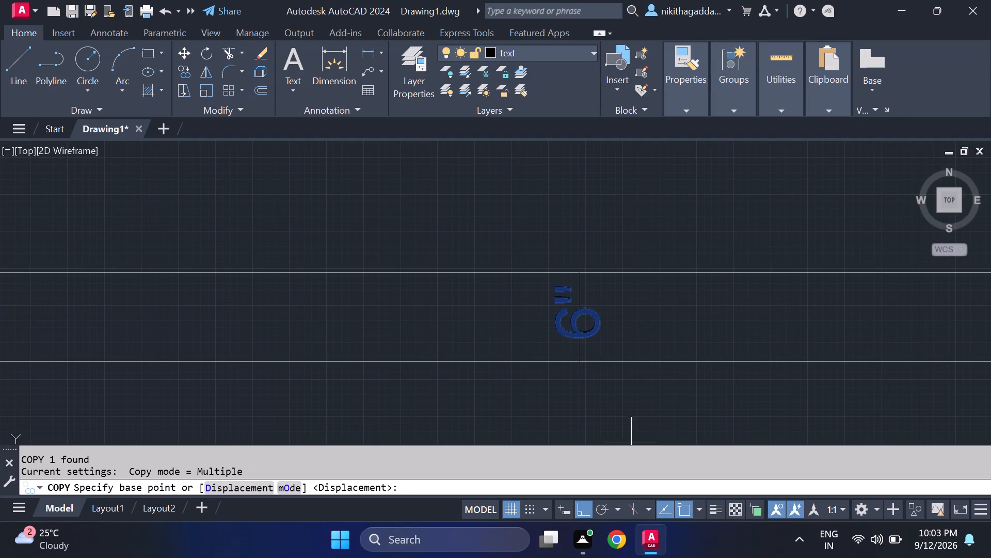
pyautogui.click(589, 334)
pyautogui.scroll(-2, 669, 348)
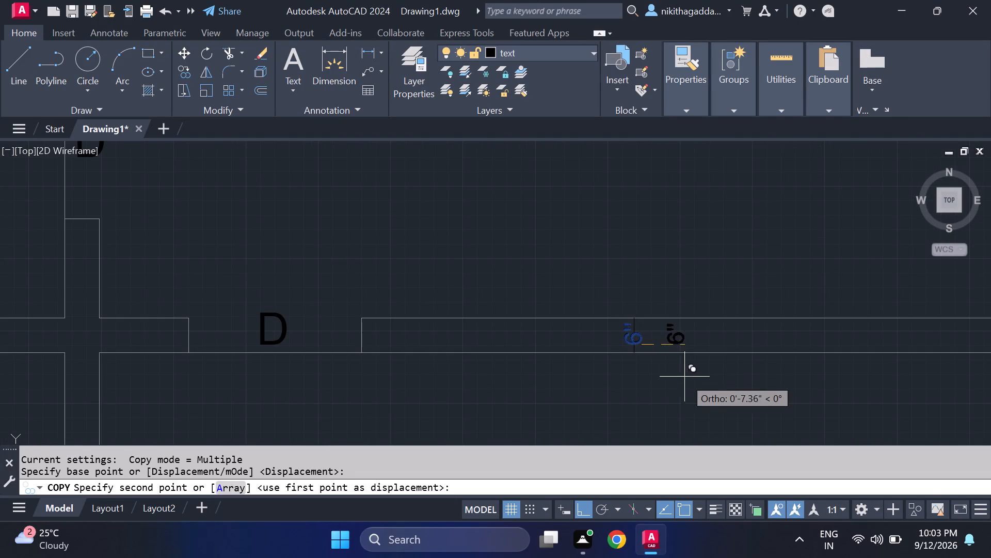
pyautogui.moveTo(689, 385); pyautogui.dragTo(582, 203, button='middle')
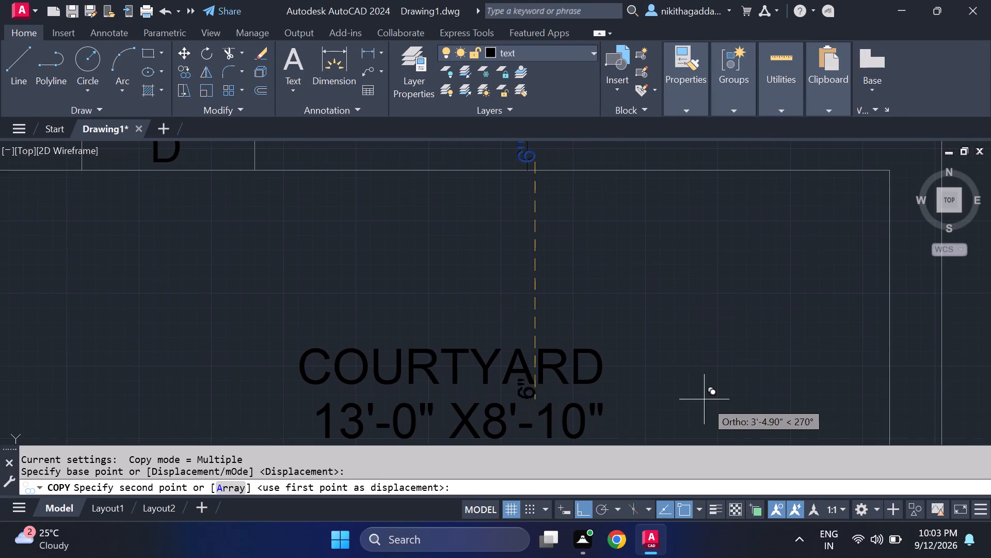
pyautogui.press('F8')
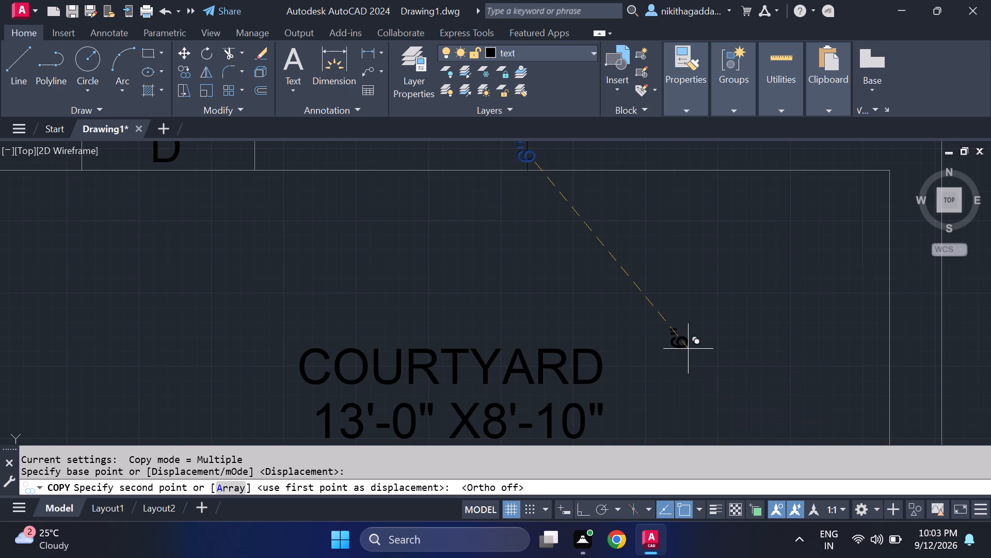
pyautogui.scroll(-3, 706, 345)
pyautogui.moveTo(700, 335); pyautogui.dragTo(576, 176, button='middle')
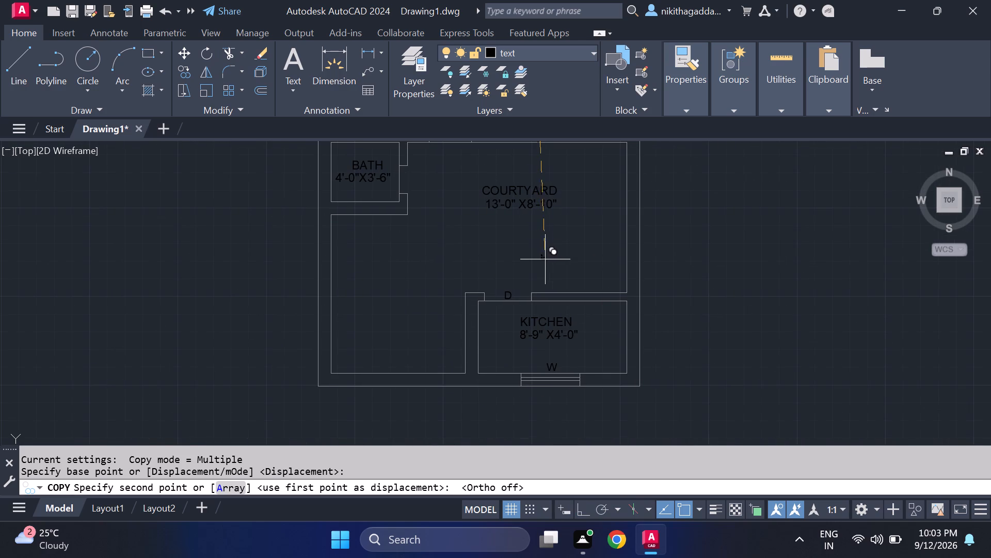
pyautogui.scroll(3, 556, 271)
pyautogui.moveTo(630, 319); pyautogui.dragTo(547, 215, button='middle')
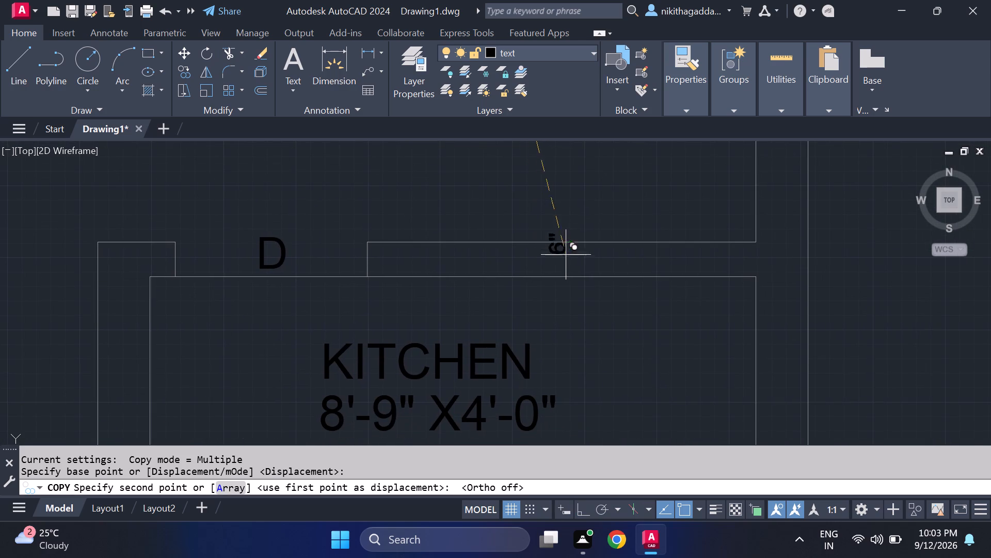
pyautogui.scroll(2, 589, 267)
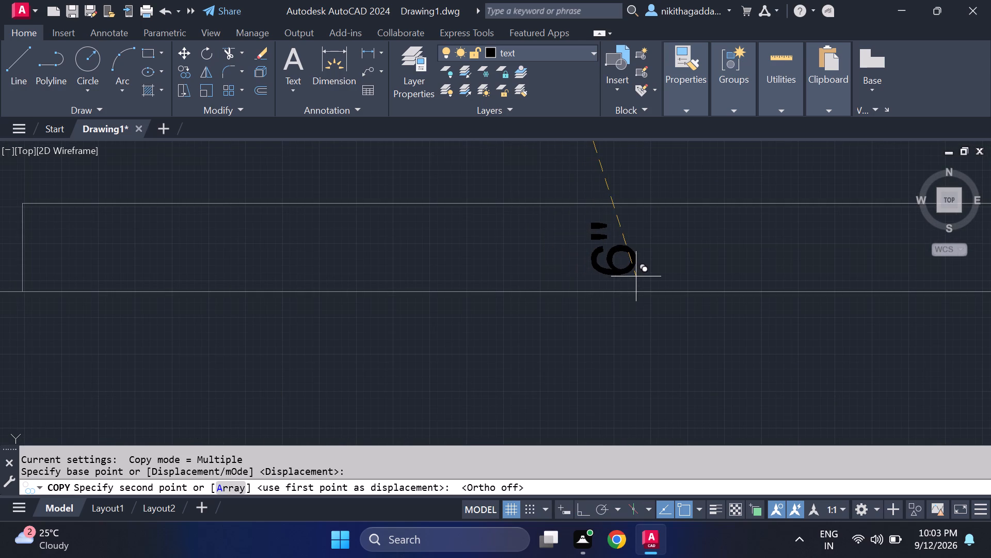
pyautogui.click(718, 267)
# Place another copy of the 6" text in the kitchen's bottom outer wall, between the window and the building corner.
pyautogui.scroll(-1, 613, 289)
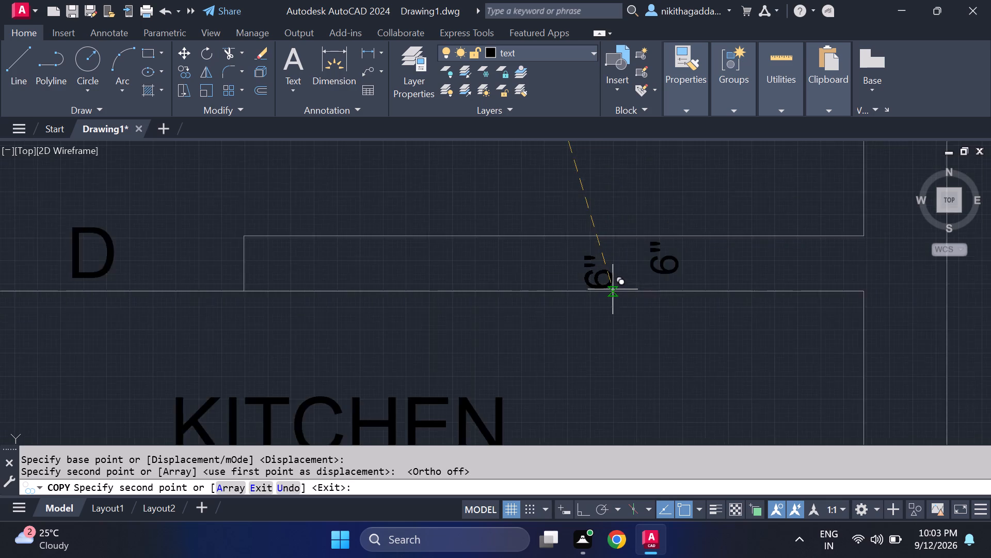
pyautogui.scroll(-1, 613, 289)
pyautogui.moveTo(654, 343); pyautogui.dragTo(562, 154, button='middle')
pyautogui.scroll(-3, 596, 258)
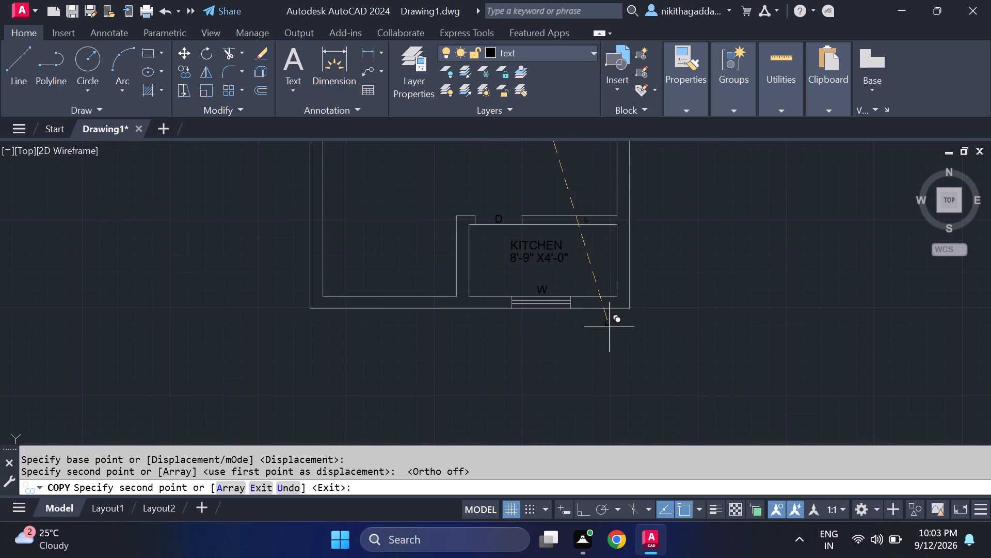
pyautogui.scroll(4, 599, 311)
pyautogui.click(619, 268)
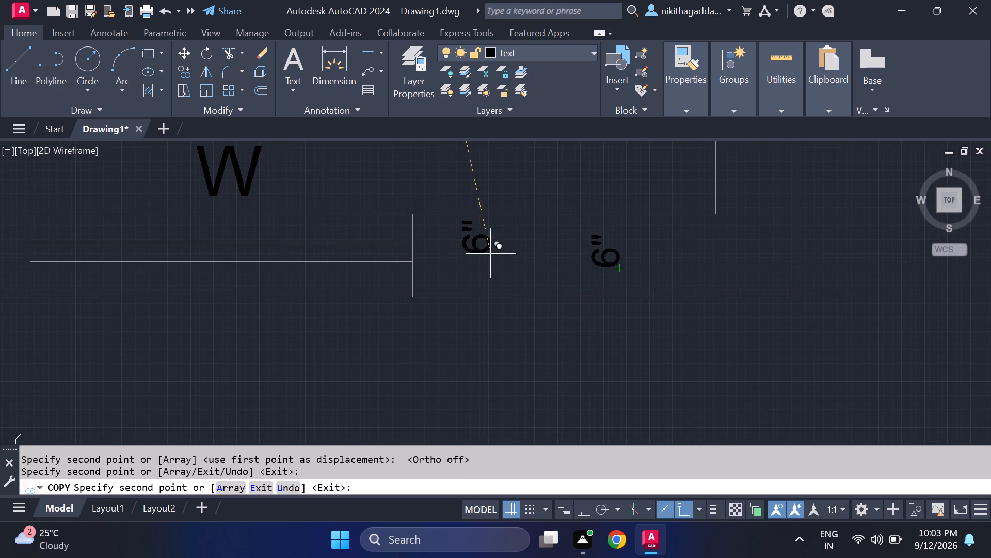
# Place a third copy of the 6" text in the vertical wall on the KITCHEN's left side and finish copying.
pyautogui.scroll(-3, 488, 249)
pyautogui.moveTo(496, 246); pyautogui.dragTo(664, 318, button='middle')
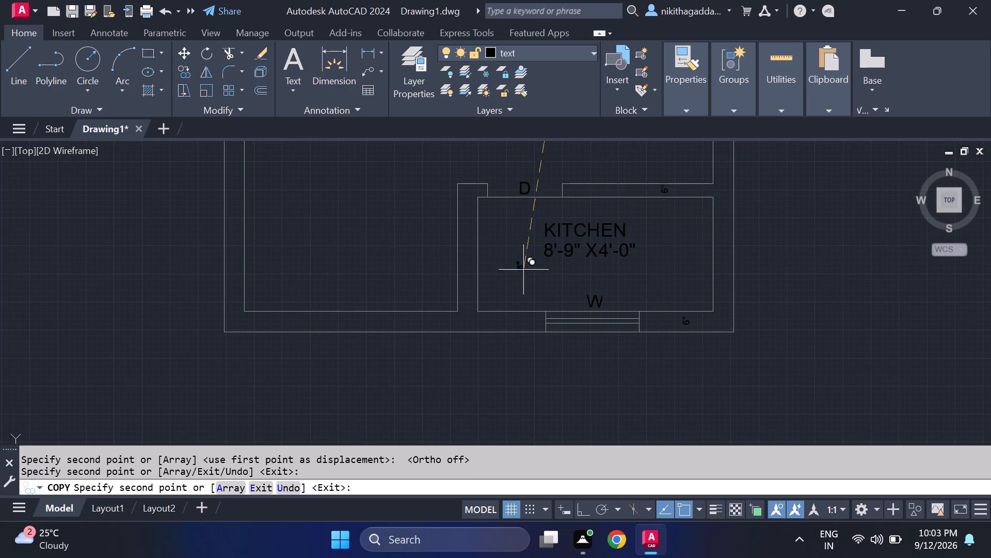
pyautogui.scroll(3, 463, 256)
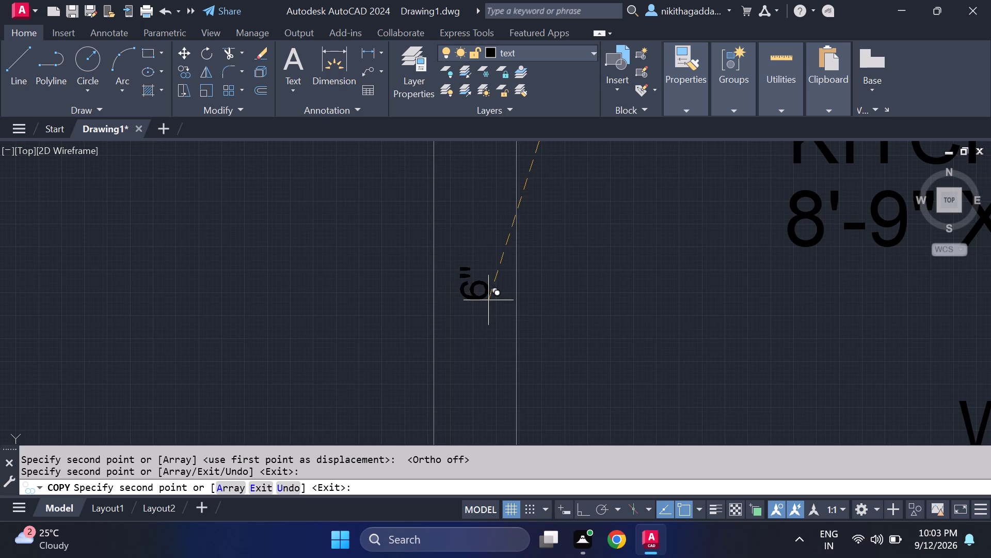
pyautogui.click(486, 299)
pyautogui.scroll(-4, 576, 295)
pyautogui.press('Escape')
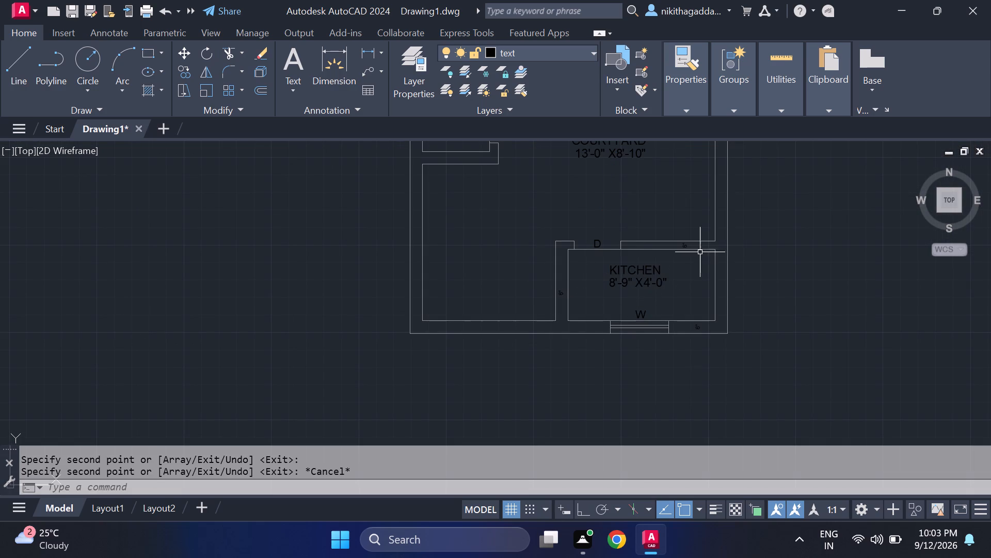
# Change the copied text in the wall between COURTYARD and KITCHEN to 9".
pyautogui.scroll(4, 701, 247)
pyautogui.doubleClick(598, 241)
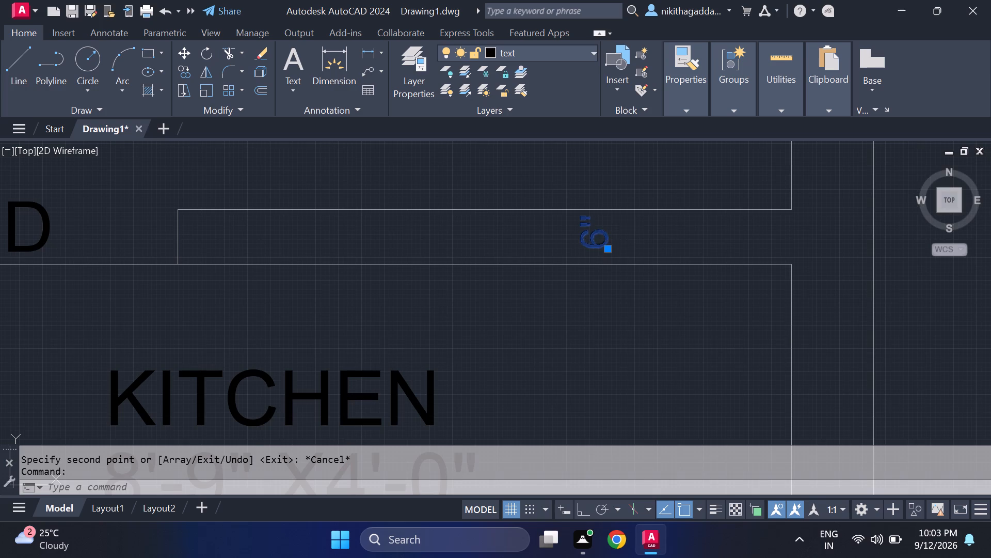
pyautogui.press('Delete')
pyautogui.press('9')
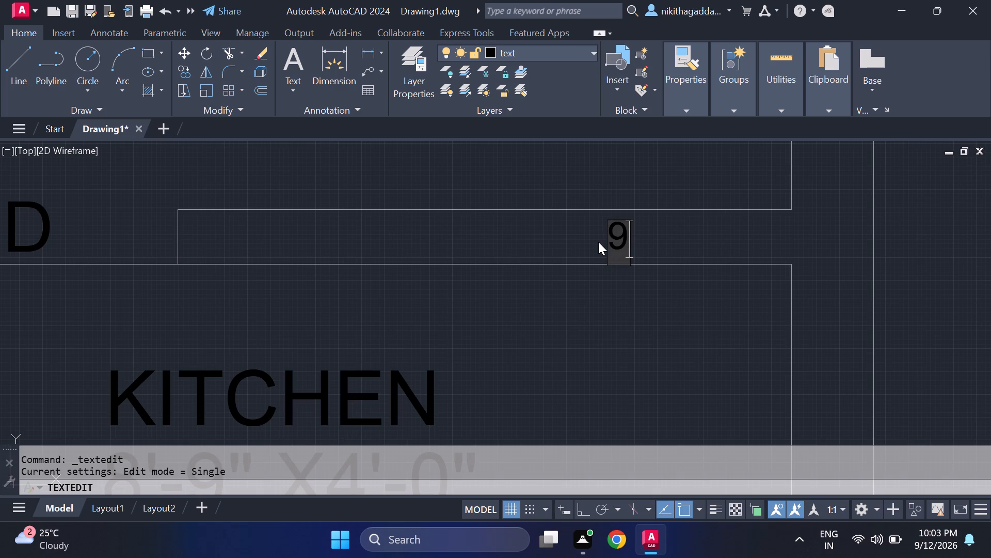
pyautogui.hotkey('shift', '"')
pyautogui.press('Return')
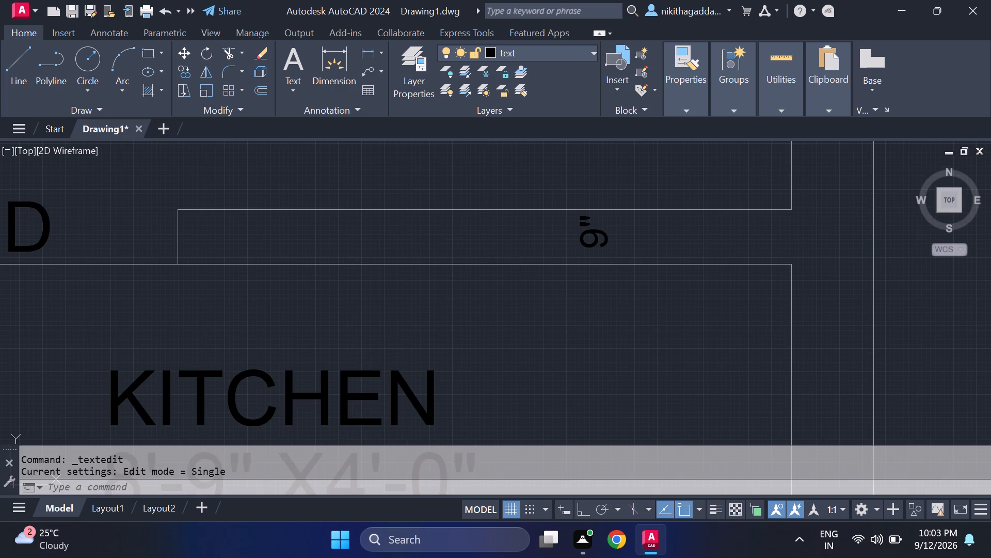
# Try to change the copied 6" text in the kitchen's bottom outer wall, beside the window, to 9".
pyautogui.scroll(-2, 617, 231)
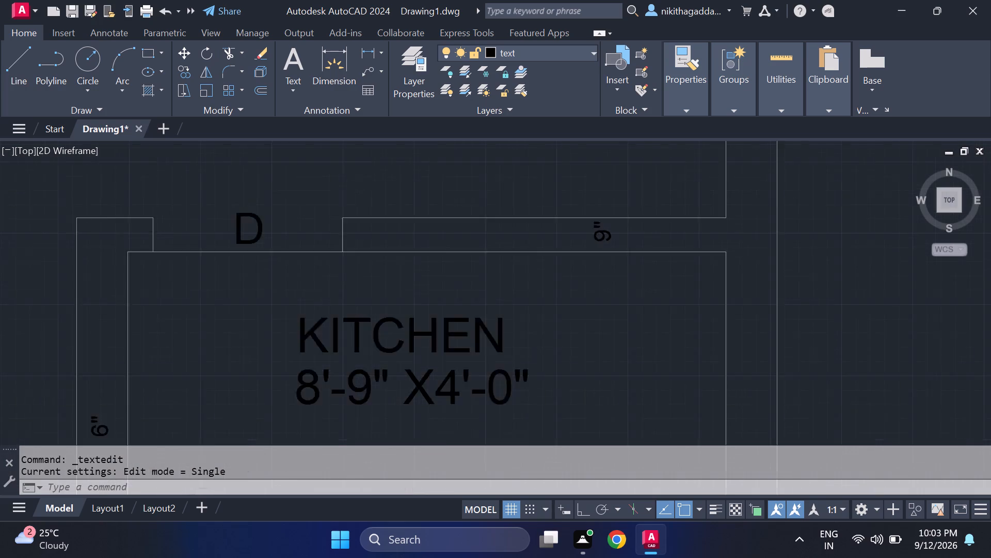
pyautogui.scroll(-1, 643, 318)
pyautogui.moveTo(646, 322); pyautogui.dragTo(598, 235, button='middle')
pyautogui.scroll(3, 588, 302)
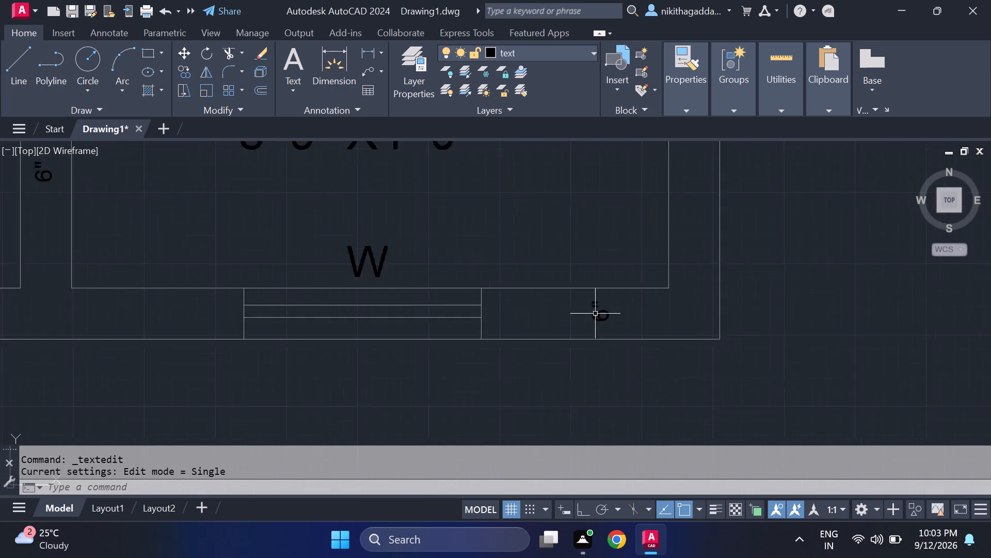
pyautogui.scroll(1, 595, 314)
pyautogui.moveTo(635, 293); pyautogui.dragTo(630, 295)
pyautogui.click(571, 325)
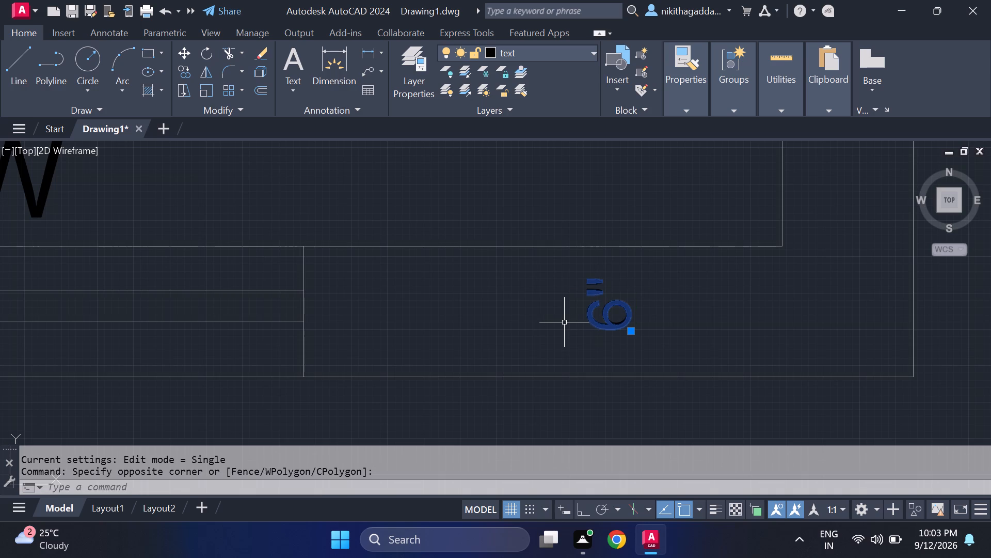
pyautogui.press('Delete')
pyautogui.press('9')
pyautogui.hotkey('shift', '"')
pyautogui.press('Return')
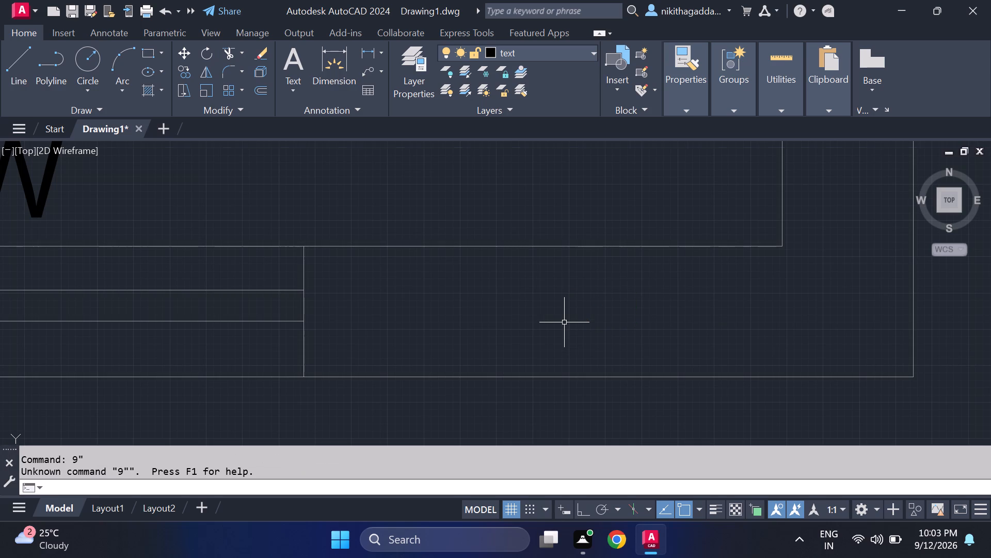
# Copy the 9" text from the wall between COURTYARD and KITCHEN into the kitchen's bottom outer wall, between the window and the corner.
pyautogui.scroll(1, 564, 322)
pyautogui.scroll(-5, 588, 297)
pyautogui.moveTo(553, 209); pyautogui.dragTo(556, 249, button='middle')
pyautogui.scroll(3, 572, 211)
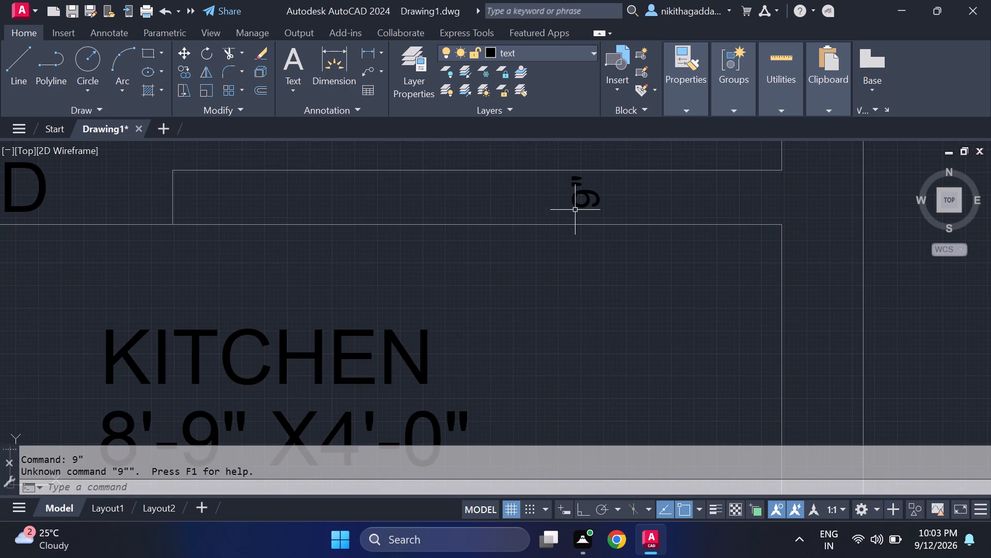
pyautogui.click(613, 189)
pyautogui.click(546, 214)
pyautogui.write('CO')
pyautogui.press('Return')
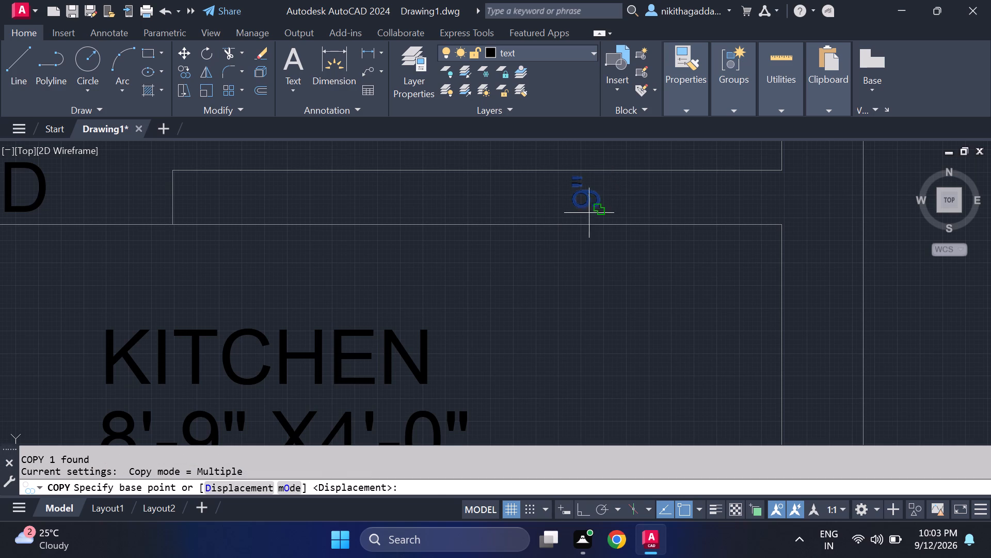
pyautogui.click(598, 212)
pyautogui.scroll(-2, 637, 339)
pyautogui.moveTo(637, 340); pyautogui.dragTo(545, 191, button='middle')
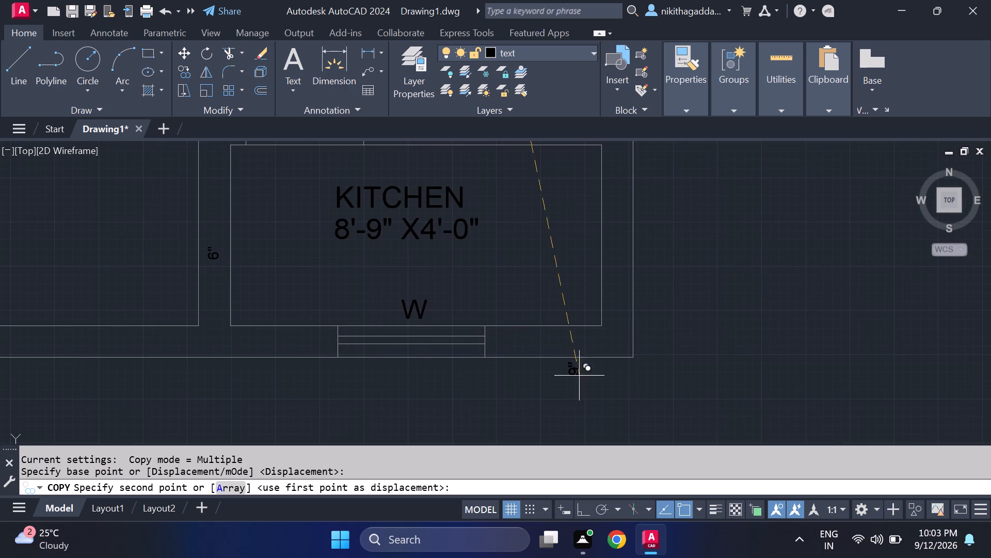
pyautogui.scroll(2, 558, 345)
pyautogui.click(612, 352)
pyautogui.scroll(-3, 726, 332)
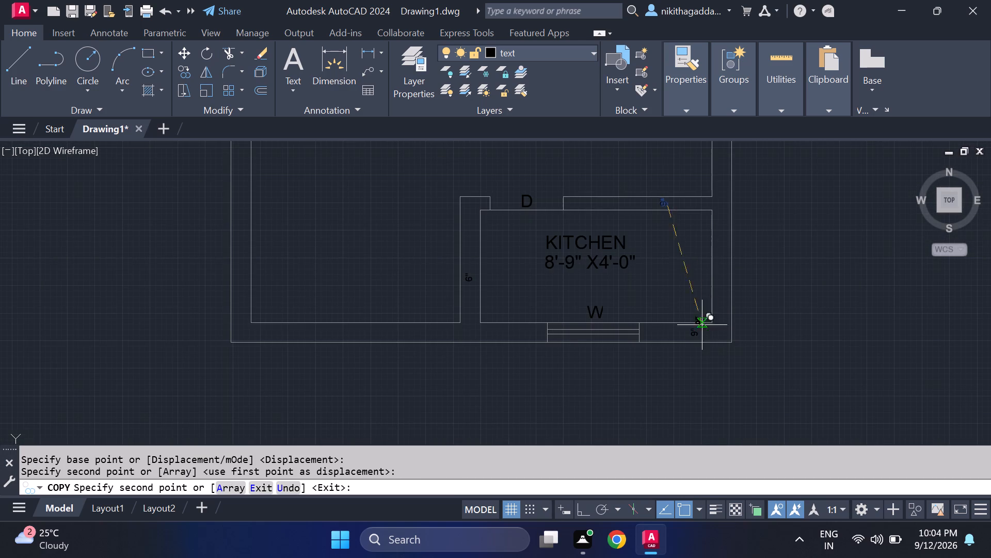
pyautogui.press('Escape')
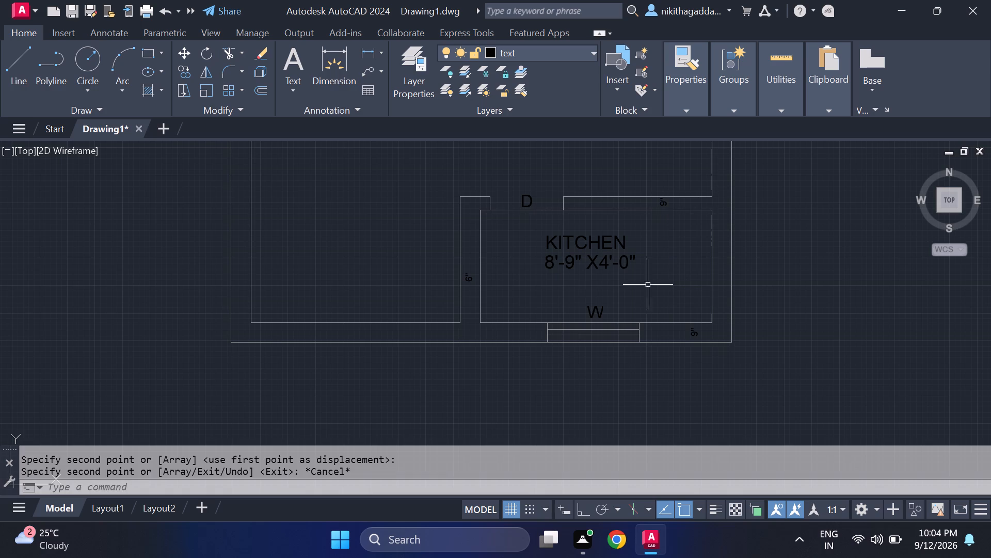
# Rotate the 6" text in the vertical wall beside KITCHEN so it reads horizontally.
pyautogui.scroll(3, 473, 286)
pyautogui.moveTo(459, 239); pyautogui.dragTo(459, 248)
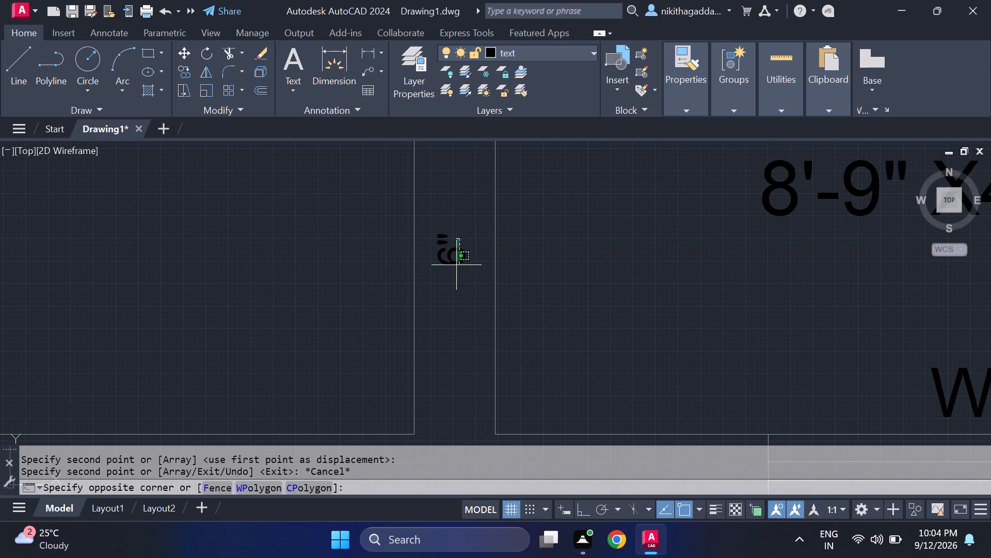
pyautogui.click(456, 269)
pyautogui.write('RO')
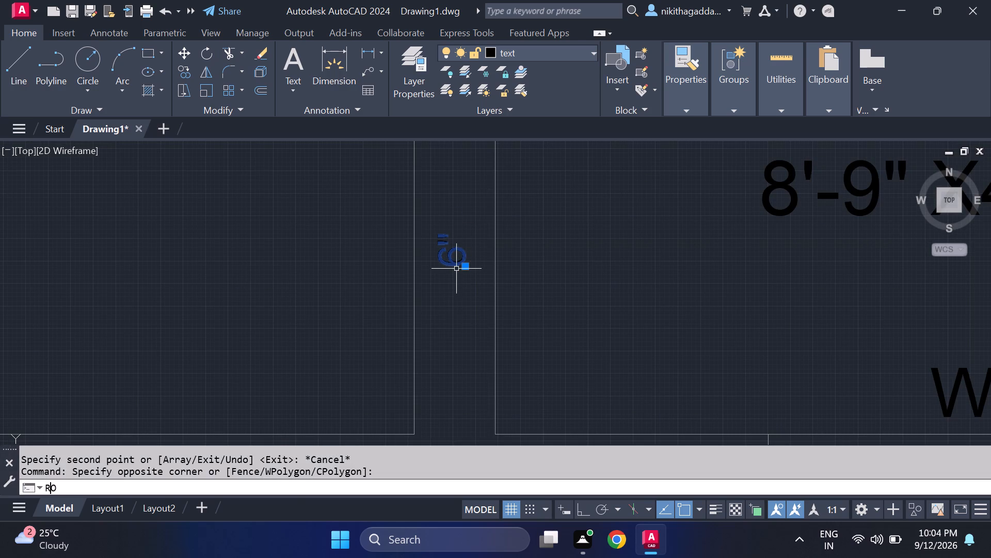
pyautogui.press('Return')
pyautogui.click(472, 269)
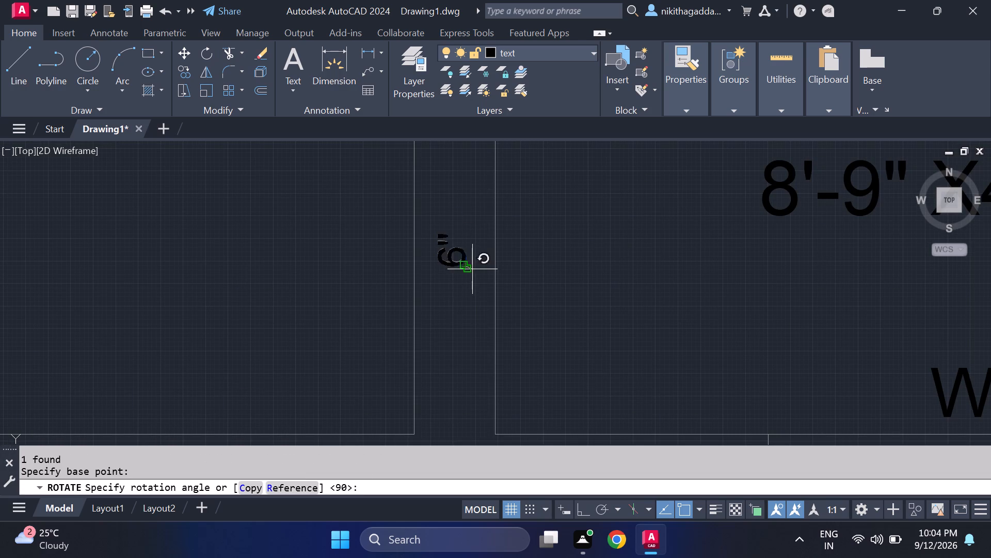
pyautogui.click(466, 355)
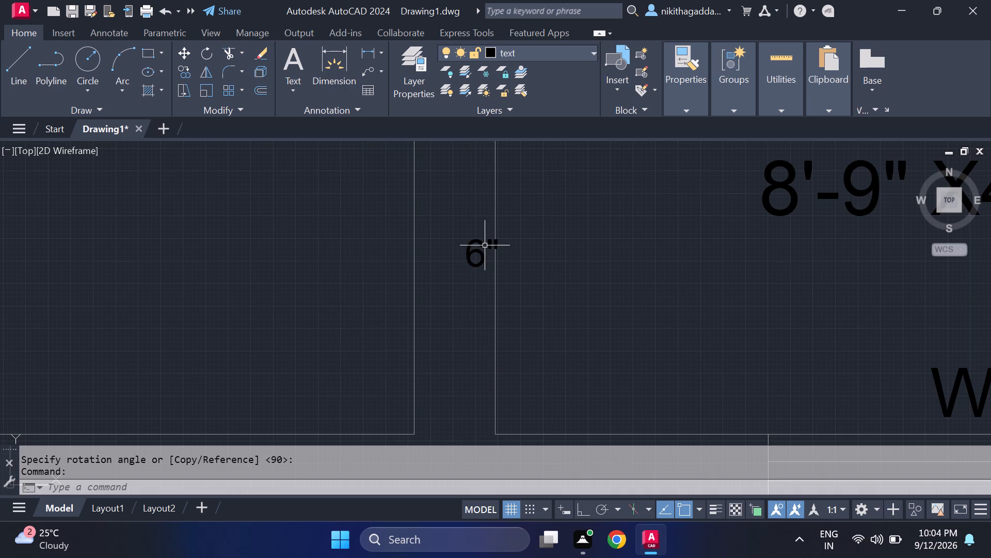
# Change the rotated 6" text in the vertical wall beside KITCHEN to 9".
pyautogui.doubleClick(485, 245)
pyautogui.press('BackSpace')
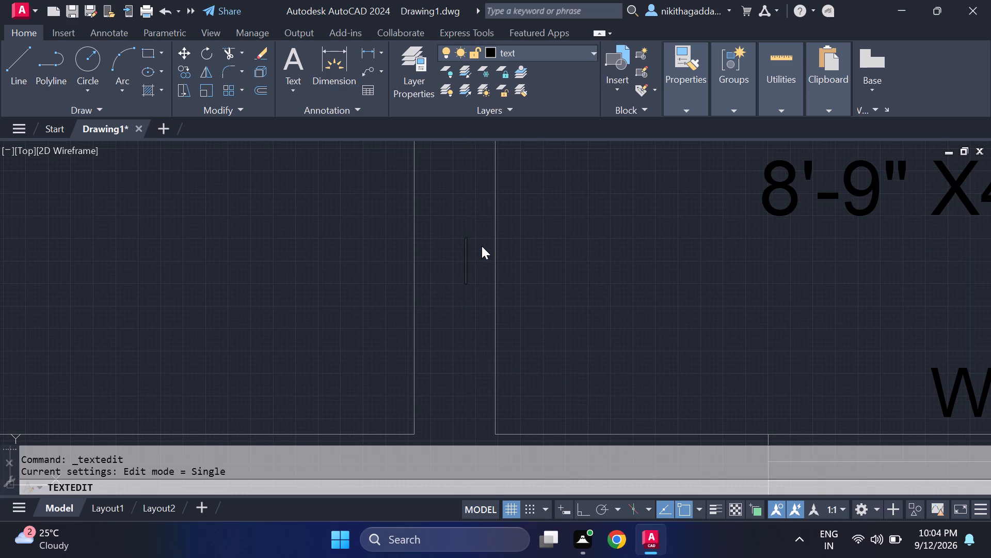
pyautogui.press('9')
pyautogui.hotkey('shift', '"')
pyautogui.press('Return')
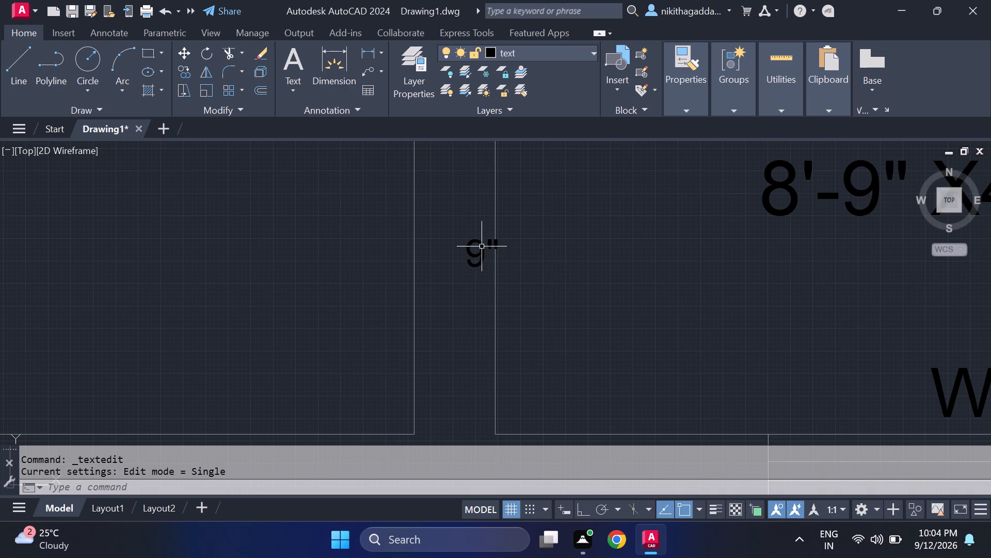
# Move the horizontal 9" text so it sits centred between the two faces of the vertical wall beside KITCHEN.
pyautogui.click(480, 244)
pyautogui.press('m')
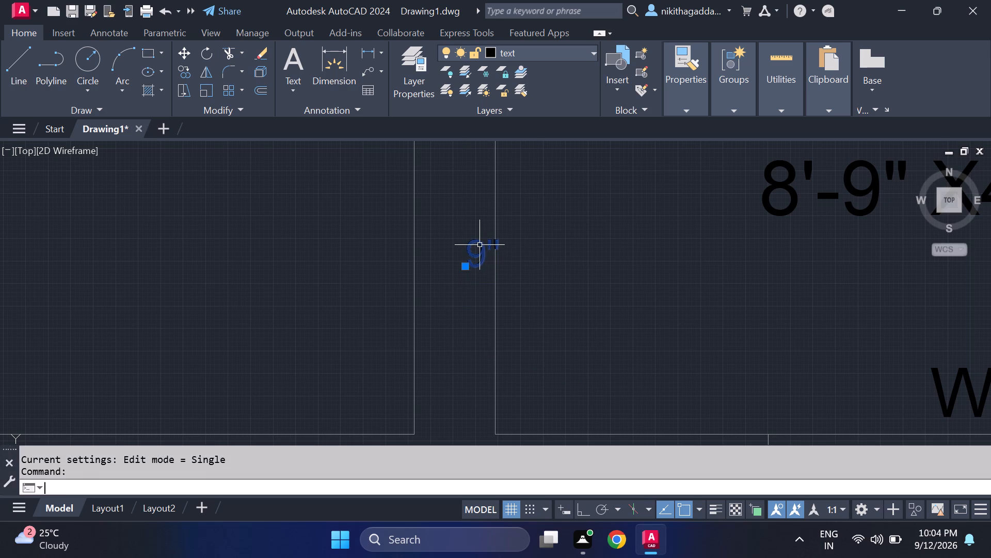
pyautogui.press('Return')
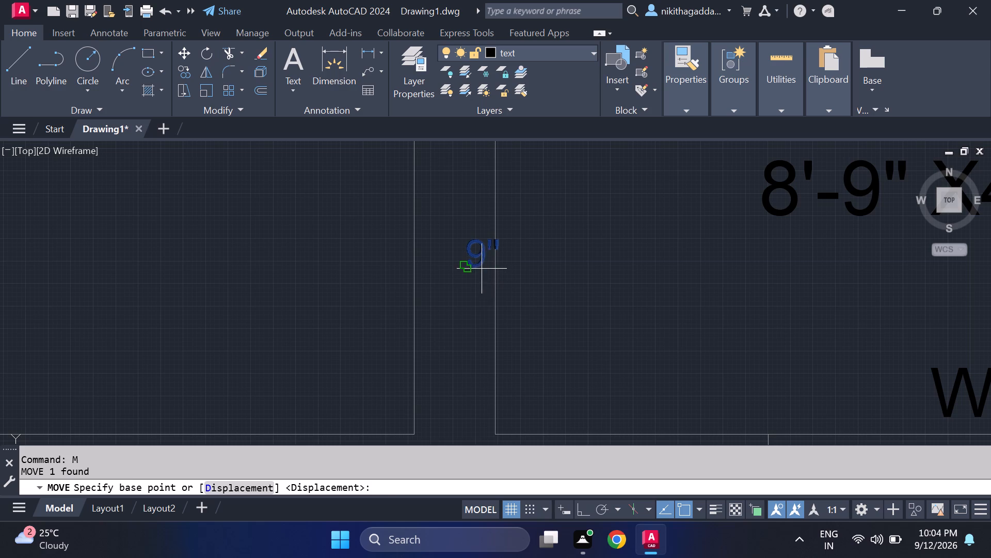
pyautogui.click(480, 268)
pyautogui.click(441, 264)
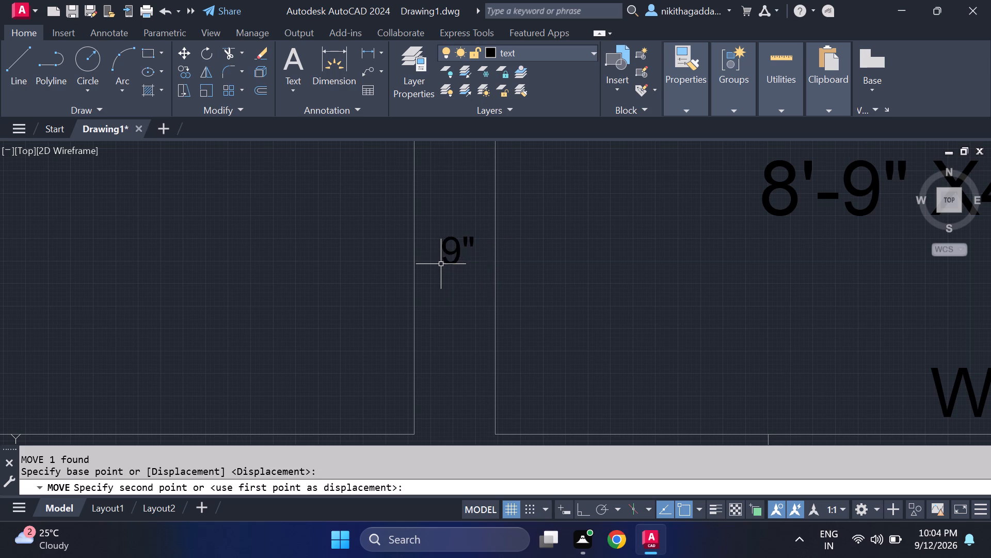
# With ortho on, draw a horizontal line about 3.5" long from the vertical wall's left face to the 9" text.
pyautogui.press('l')
pyautogui.press('Return')
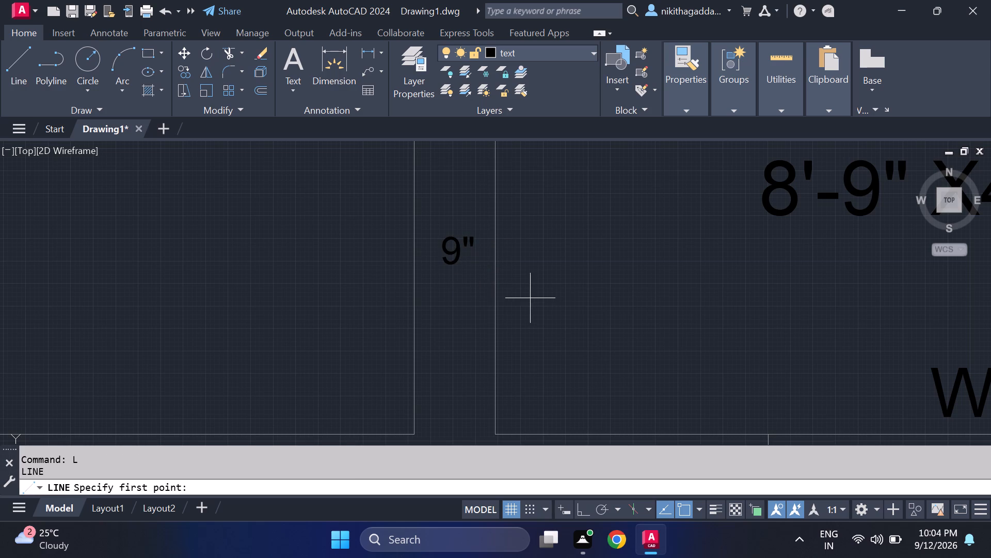
pyautogui.click(414, 254)
pyautogui.scroll(2, 445, 251)
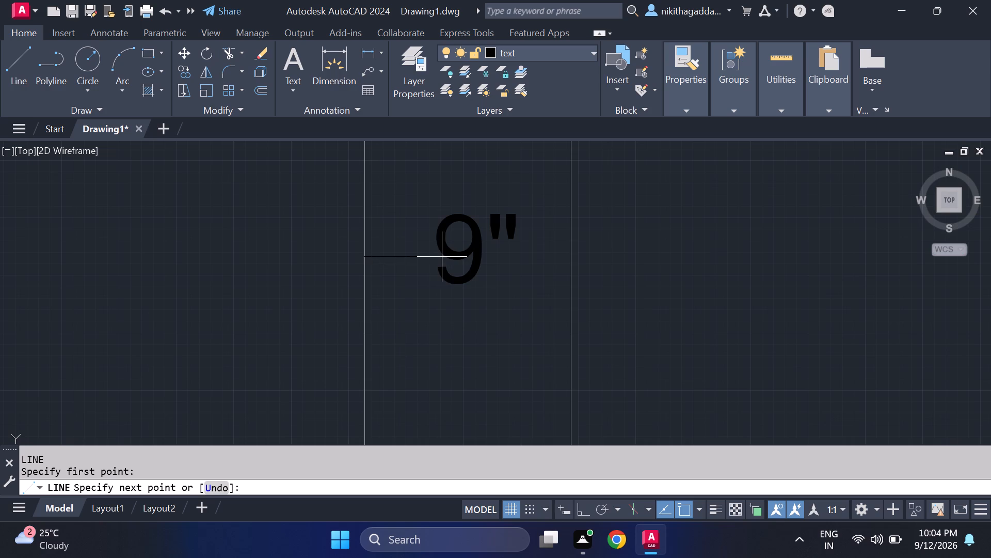
pyautogui.press('F8')
pyautogui.scroll(2, 445, 267)
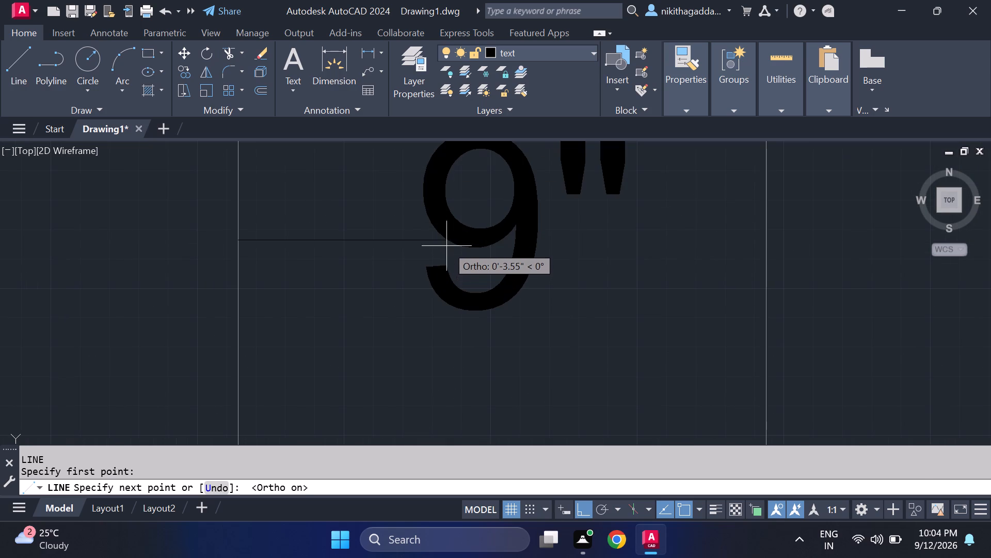
pyautogui.click(445, 239)
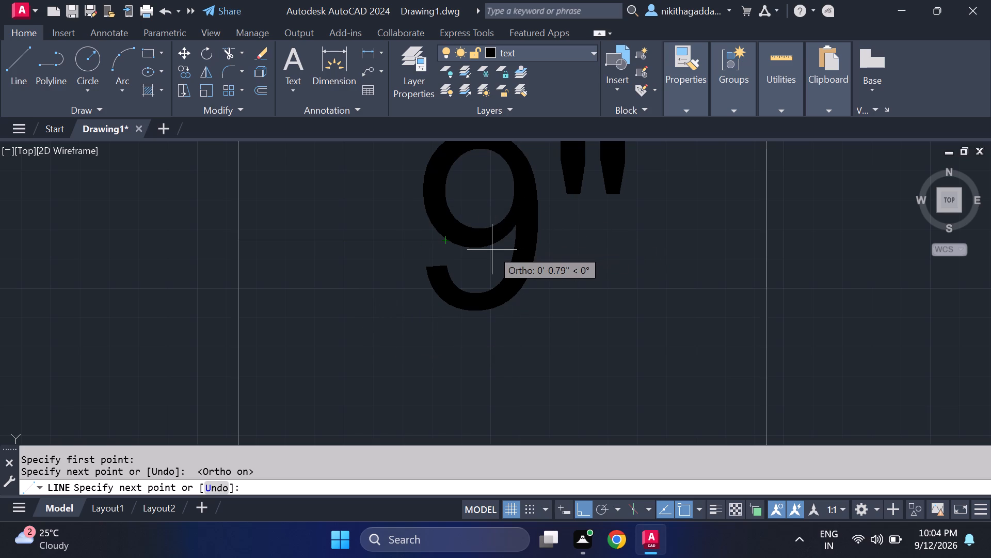
pyautogui.press('Escape')
# Draw a matching horizontal line from the other side of the 9" text to the wall face on the KITCHEN side.
pyautogui.press('space')
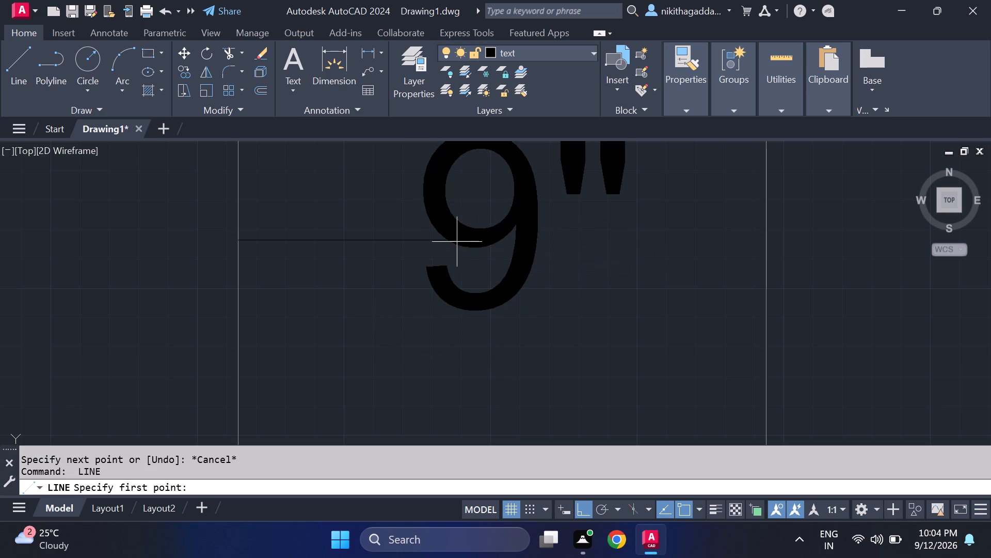
pyautogui.click(539, 242)
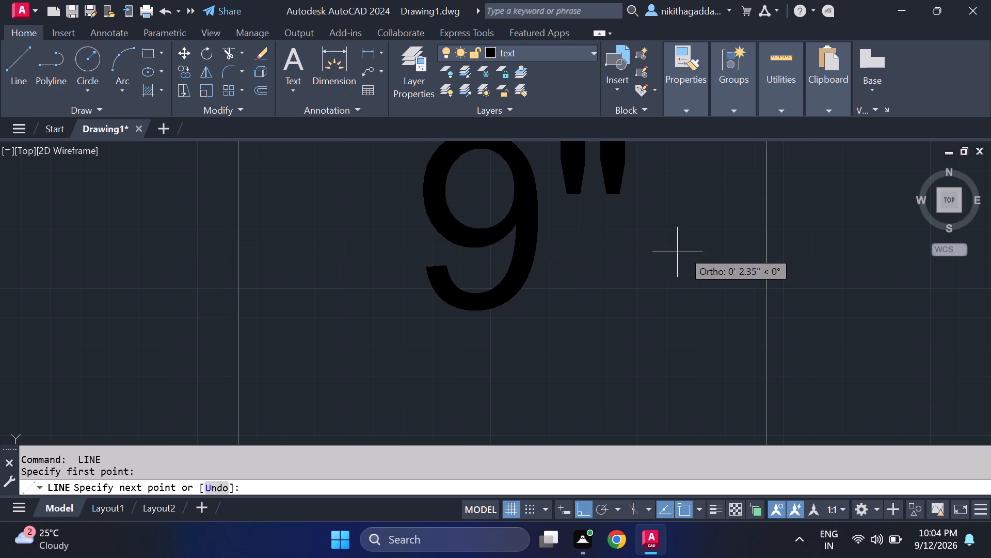
pyautogui.click(765, 244)
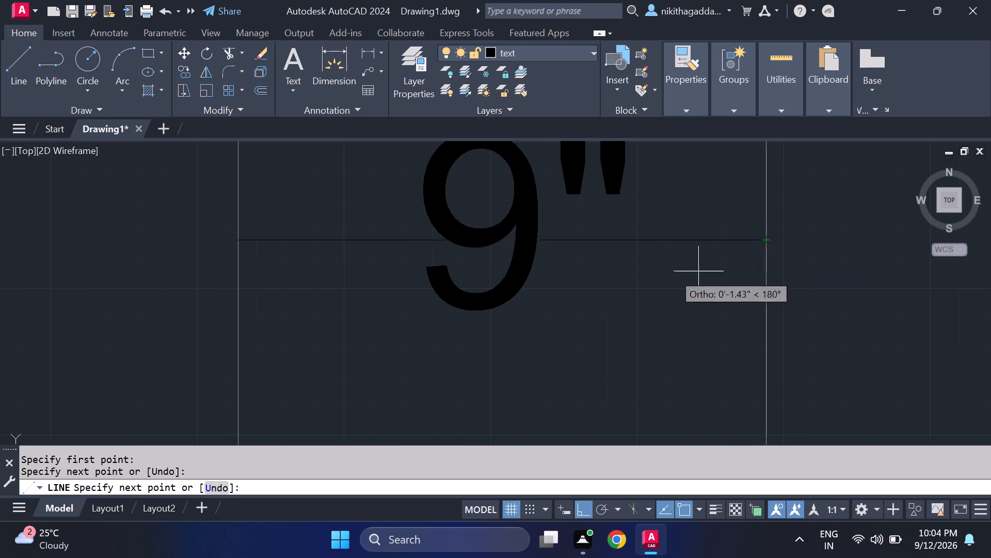
pyautogui.press('\\')
pyautogui.press('Return')
pyautogui.press('Return')
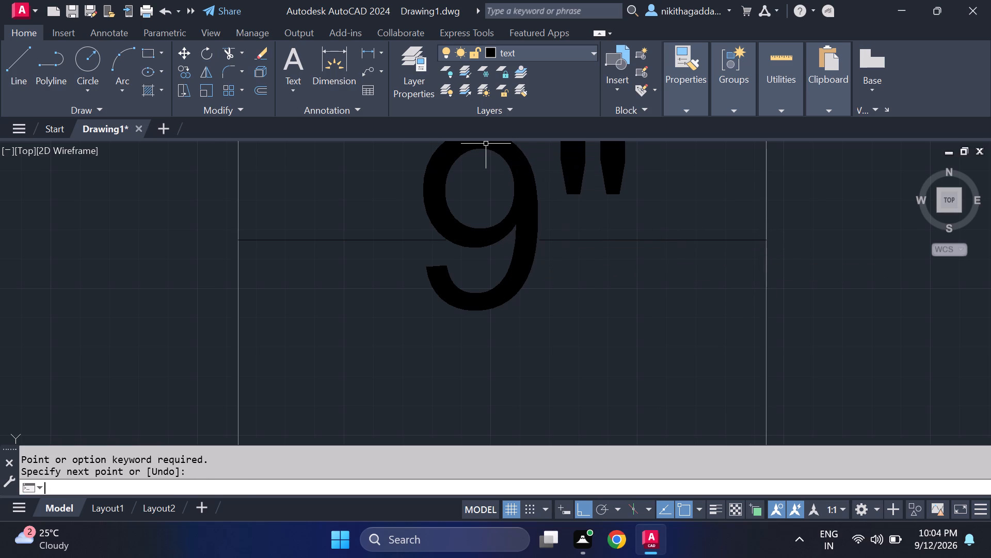
# Draw a vertical line about 4" long from the inner face of the kitchen's bottom outer wall down to its 9" text.
pyautogui.press('Return')
pyautogui.scroll(1, 486, 144)
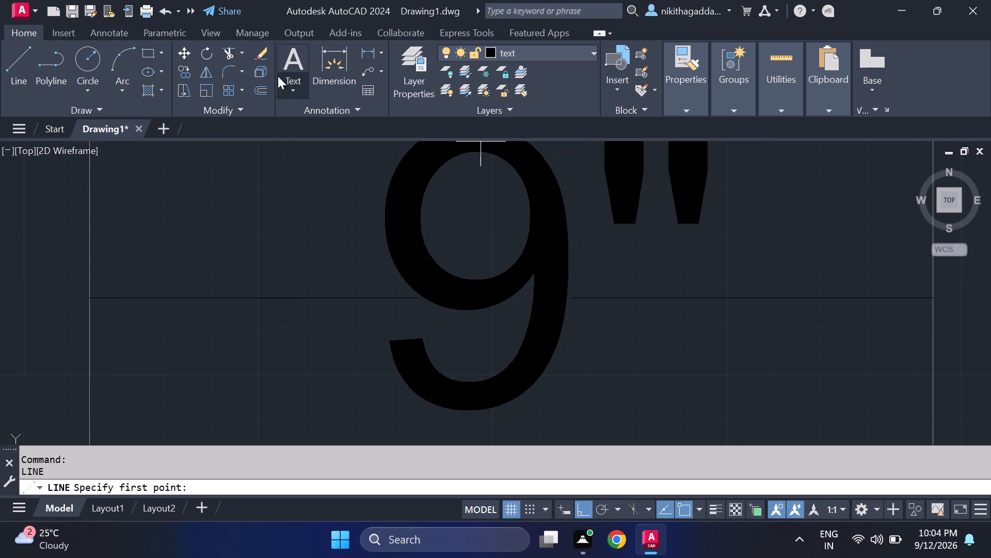
pyautogui.scroll(-5, 304, 182)
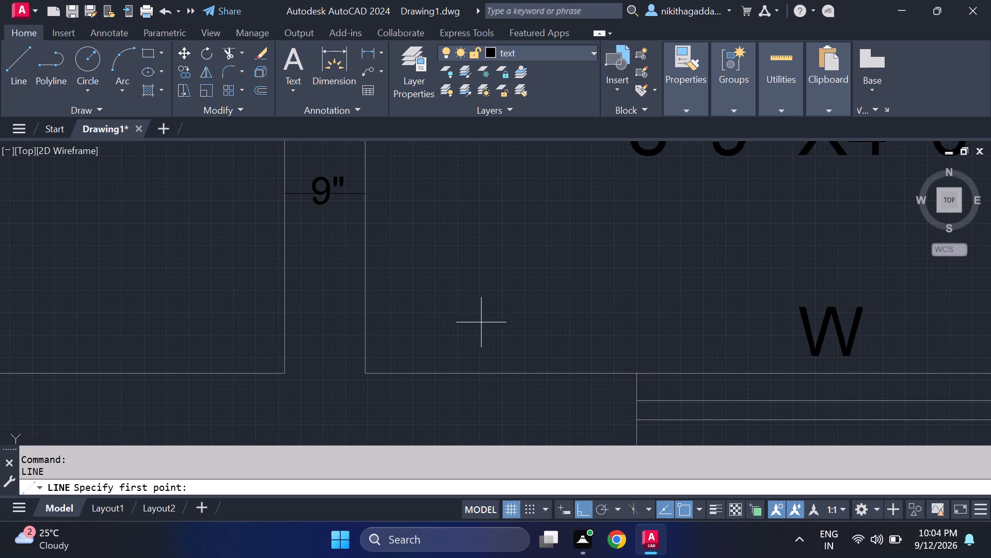
pyautogui.scroll(-3, 490, 327)
pyautogui.scroll(3, 674, 367)
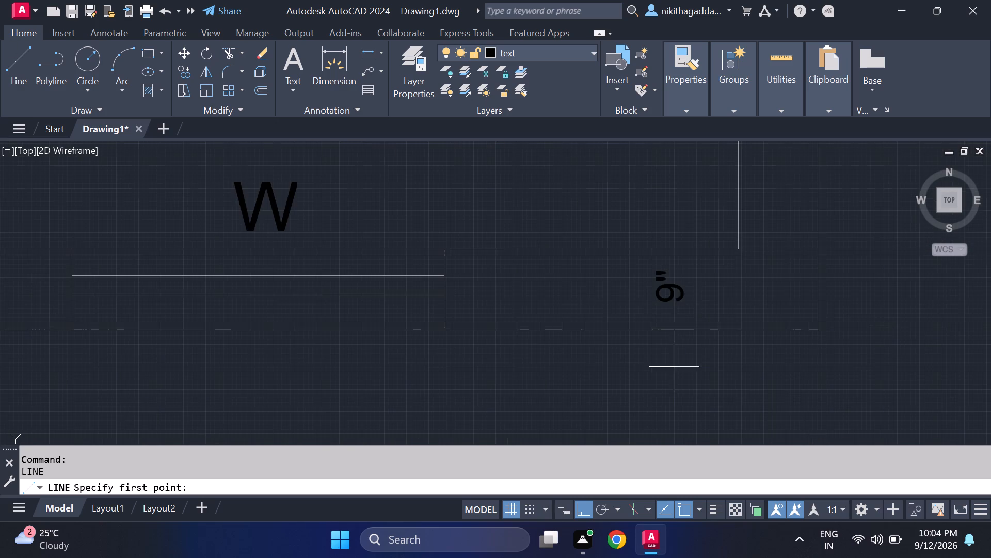
pyautogui.scroll(3, 677, 284)
pyautogui.moveTo(668, 236); pyautogui.dragTo(669, 301, button='middle')
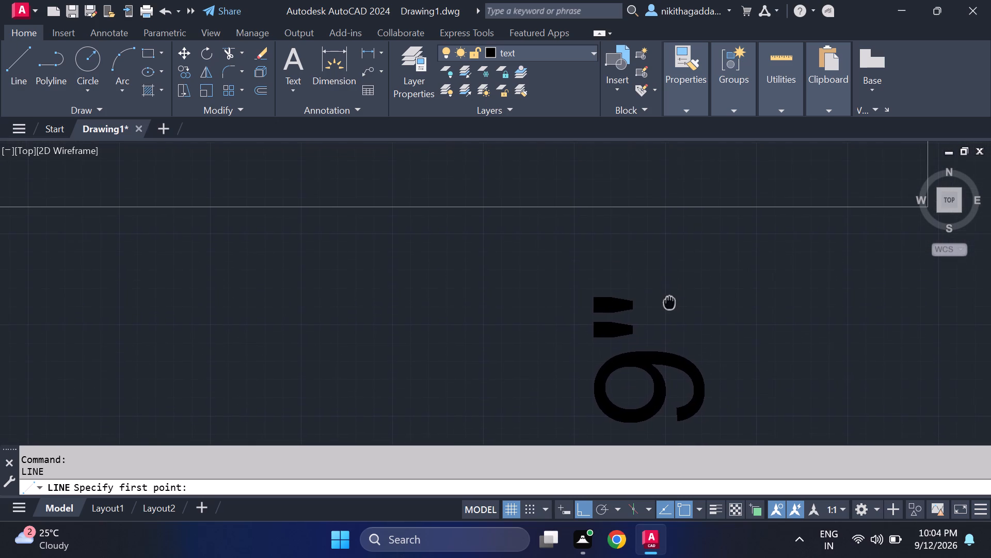
pyautogui.click(667, 210)
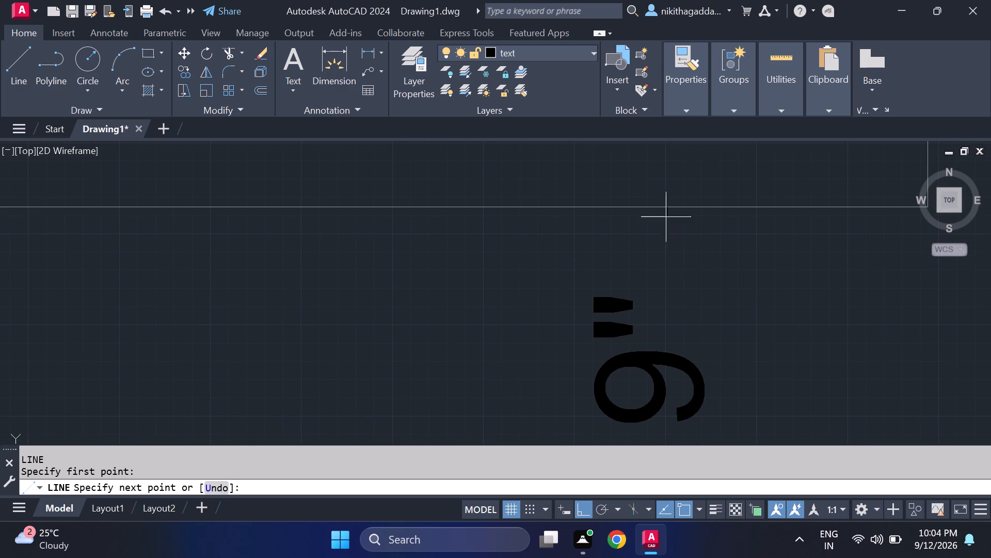
pyautogui.click(665, 352)
pyautogui.moveTo(734, 342); pyautogui.dragTo(708, 266, button='middle')
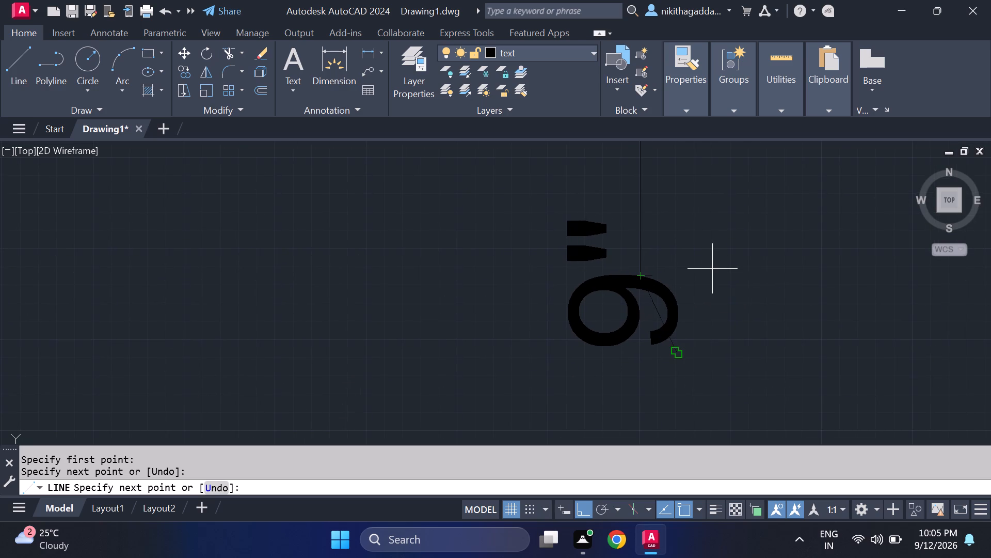
pyautogui.press('Return')
# Draw a vertical line from the 9" text down to the outer face of the kitchen's bottom wall.
pyautogui.press('Return')
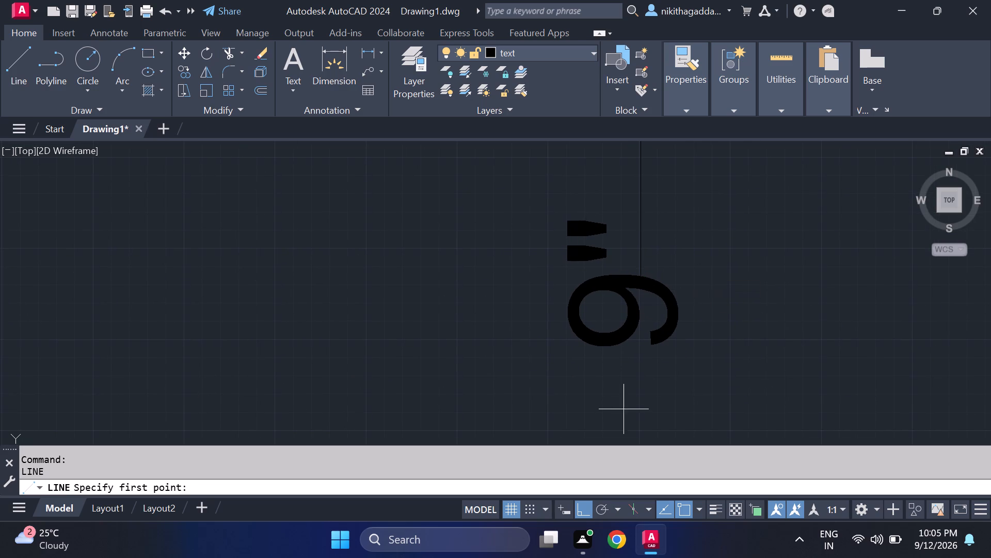
pyautogui.click(638, 328)
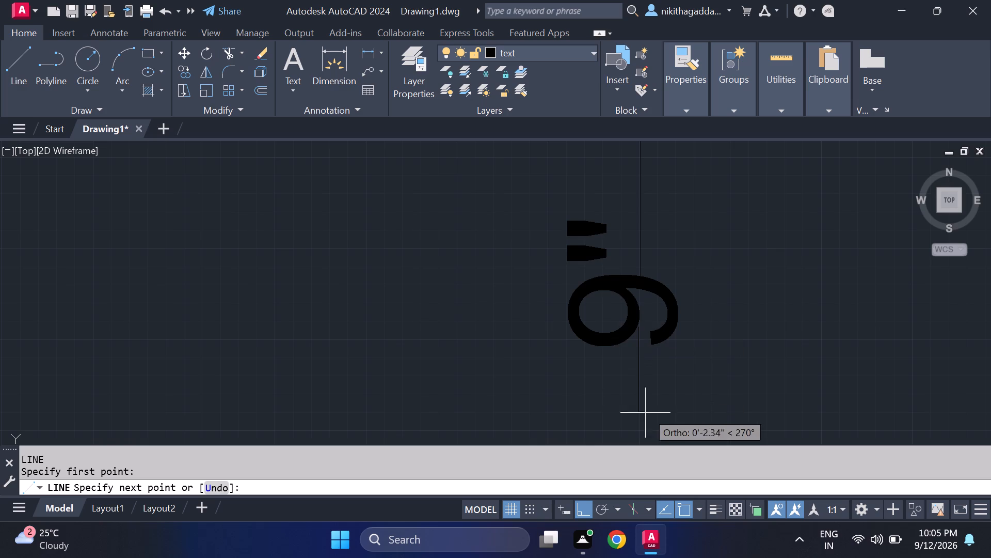
pyautogui.moveTo(648, 399); pyautogui.dragTo(647, 290, button='middle')
pyautogui.click(638, 347)
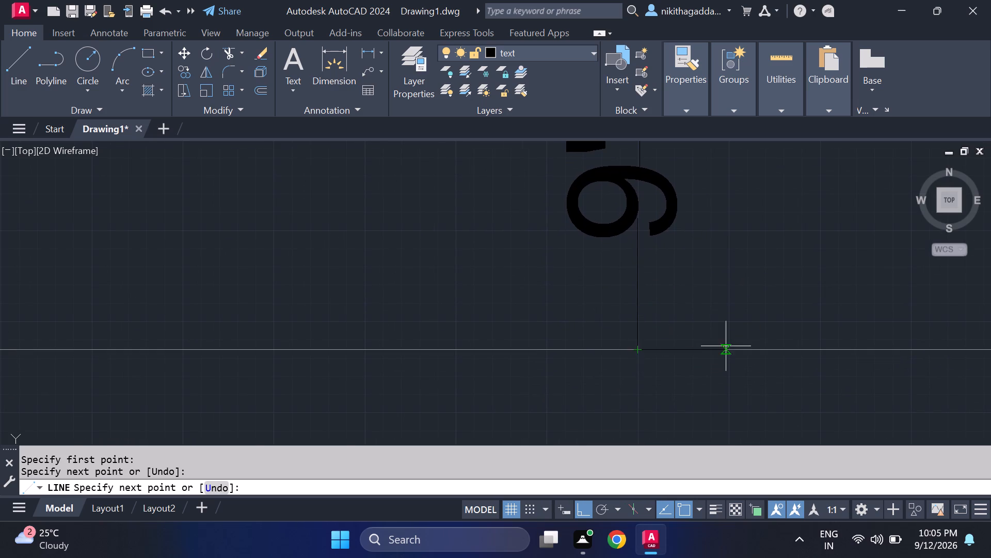
pyautogui.scroll(-3, 730, 343)
pyautogui.press('Return')
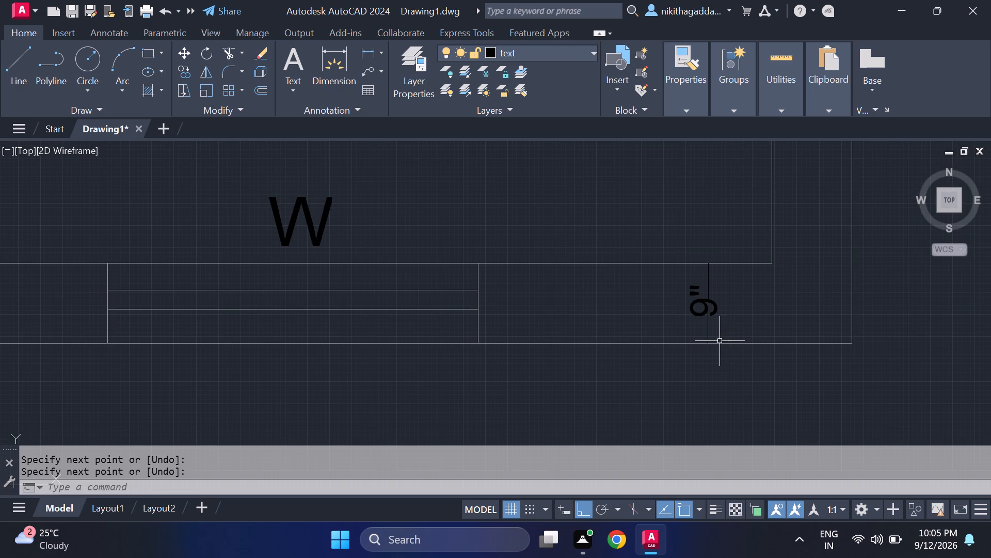
# Draw a vertical line from the rotated thickness text in the kitchen's top wall down to that wall's lower face.
pyautogui.press('Return')
pyautogui.scroll(-2, 646, 219)
pyautogui.moveTo(646, 219); pyautogui.dragTo(645, 220, button='middle')
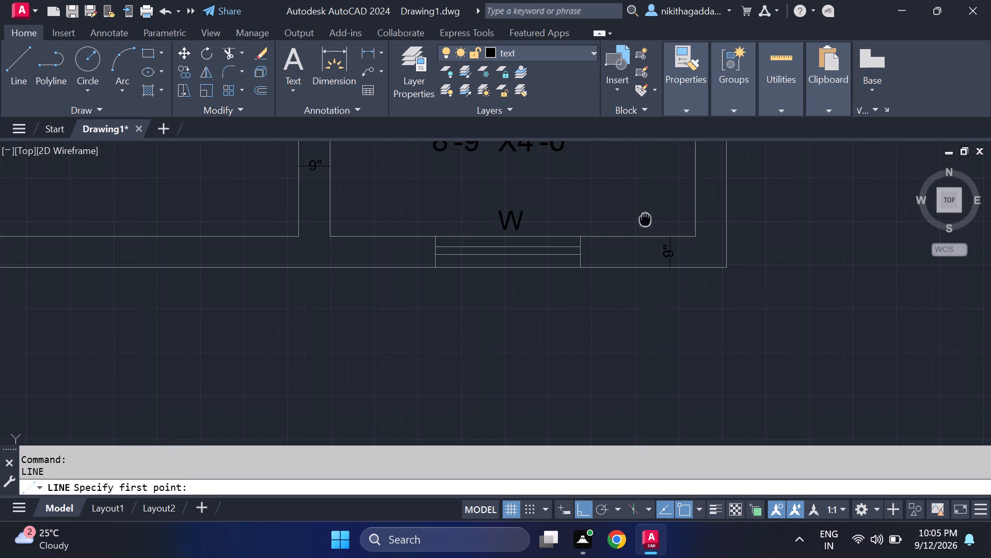
pyautogui.moveTo(645, 220); pyautogui.dragTo(669, 355, button='middle')
pyautogui.scroll(2, 322, 295)
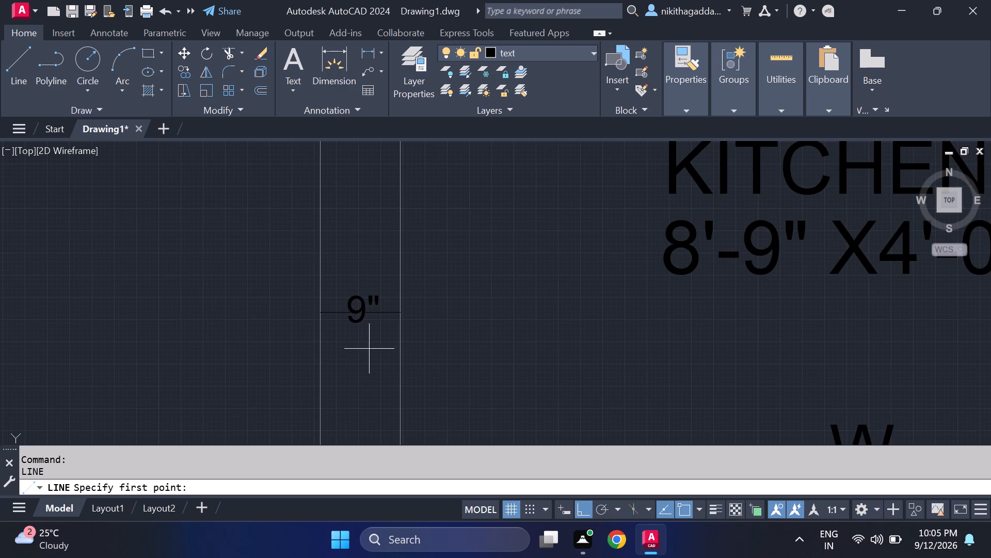
pyautogui.scroll(3, 370, 345)
pyautogui.scroll(-4, 372, 342)
pyautogui.scroll(-2, 456, 352)
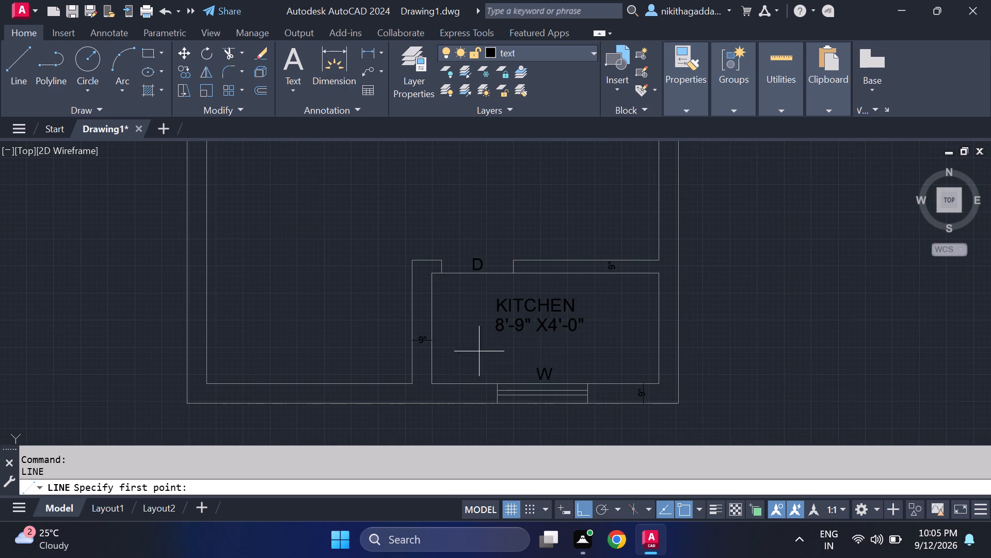
pyautogui.moveTo(611, 299); pyautogui.dragTo(605, 331, button='middle')
pyautogui.scroll(5, 614, 297)
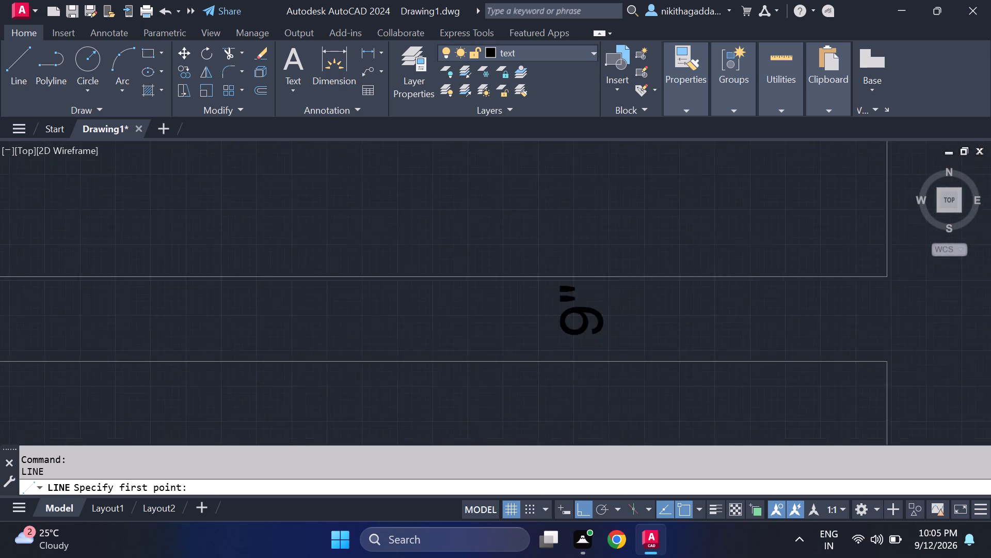
pyautogui.scroll(1, 602, 290)
pyautogui.scroll(-2, 579, 322)
pyautogui.moveTo(580, 312); pyautogui.dragTo(580, 283, button='middle')
pyautogui.scroll(2, 569, 331)
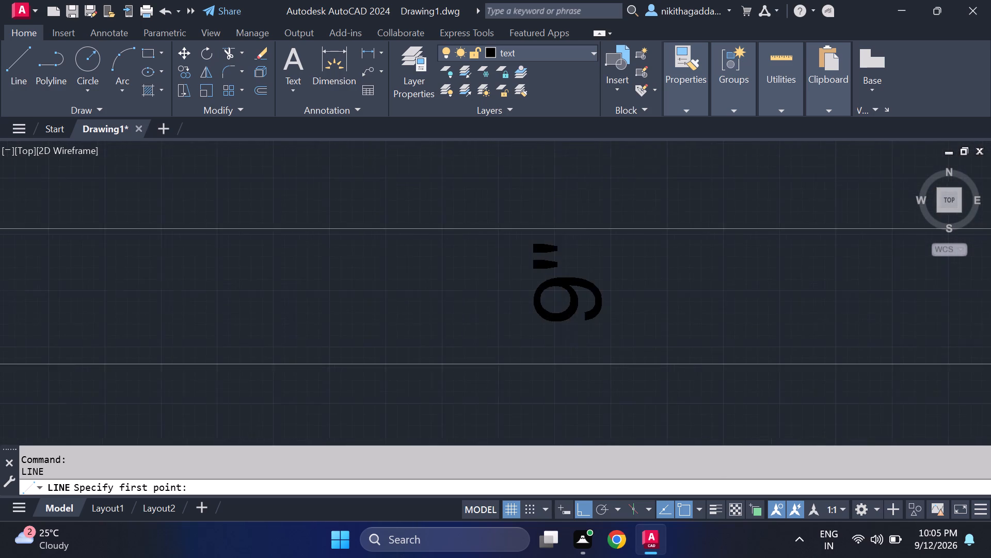
pyautogui.click(577, 304)
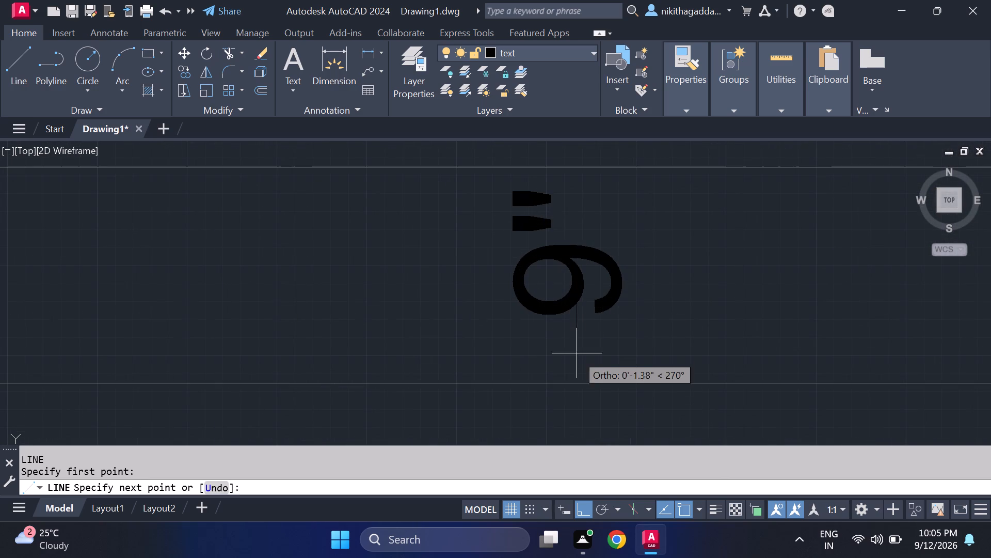
pyautogui.click(577, 382)
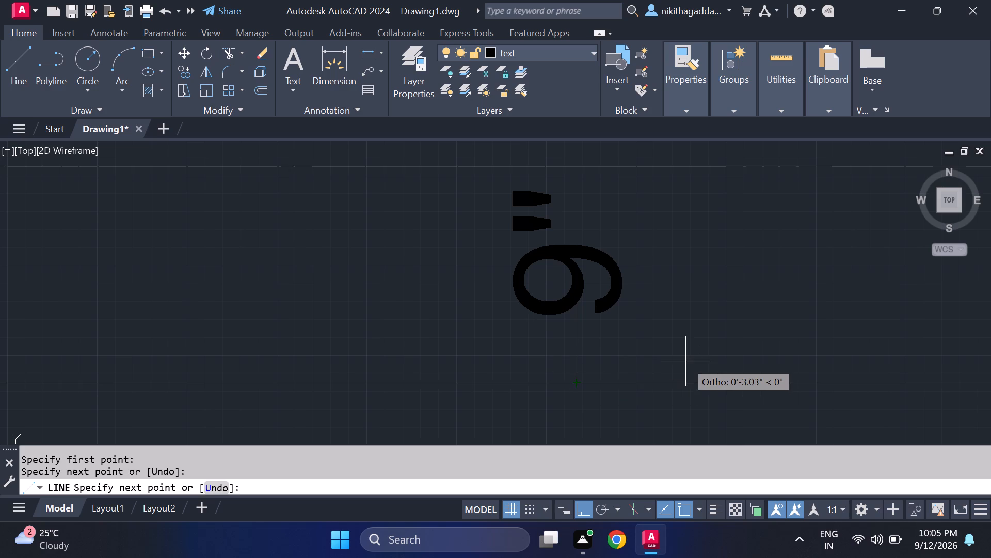
pyautogui.press('Return')
# Draw a vertical line from the same rotated text up to the upper face of the kitchen's top wall.
pyautogui.press('Return')
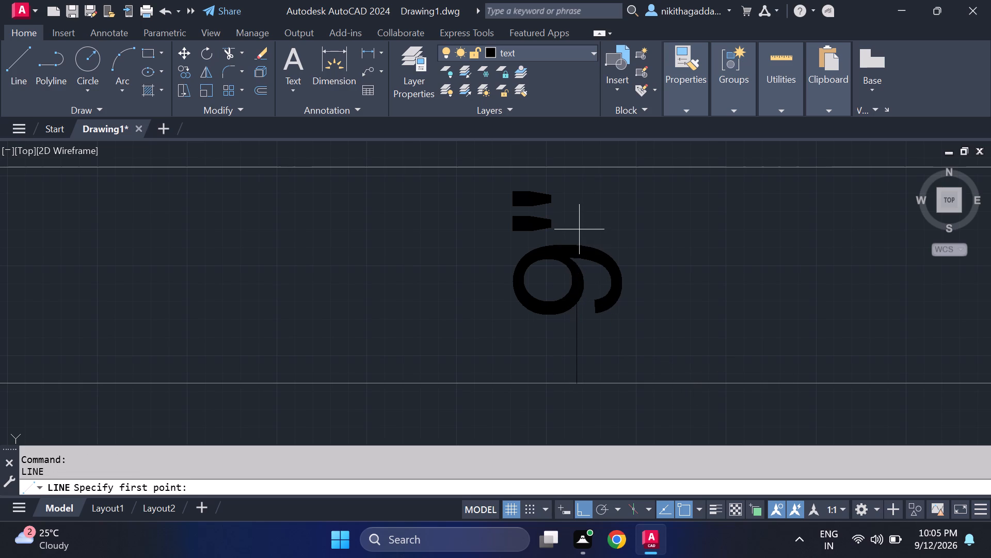
pyautogui.scroll(-1, 579, 229)
pyautogui.scroll(2, 581, 221)
pyautogui.scroll(-4, 565, 357)
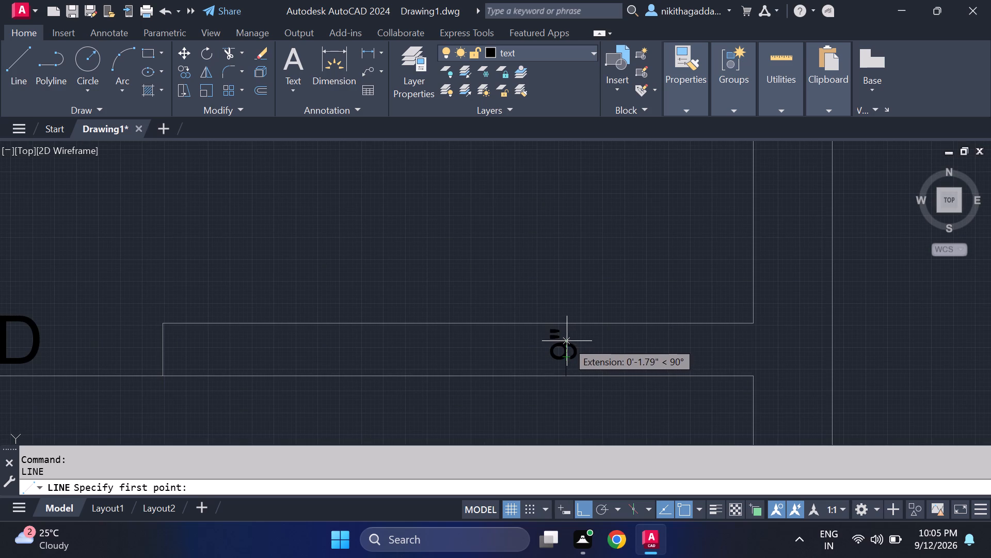
pyautogui.click(566, 343)
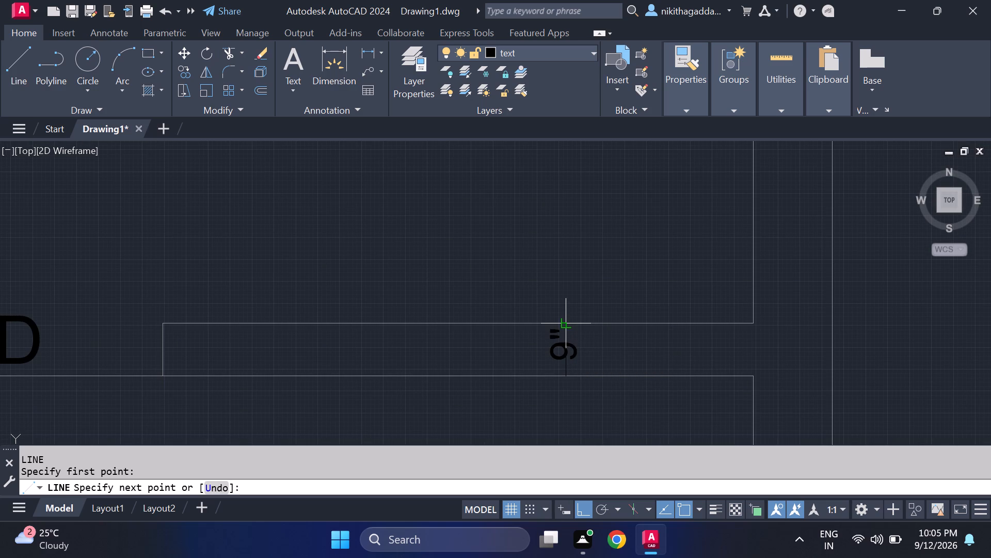
pyautogui.click(570, 323)
pyautogui.press('Return')
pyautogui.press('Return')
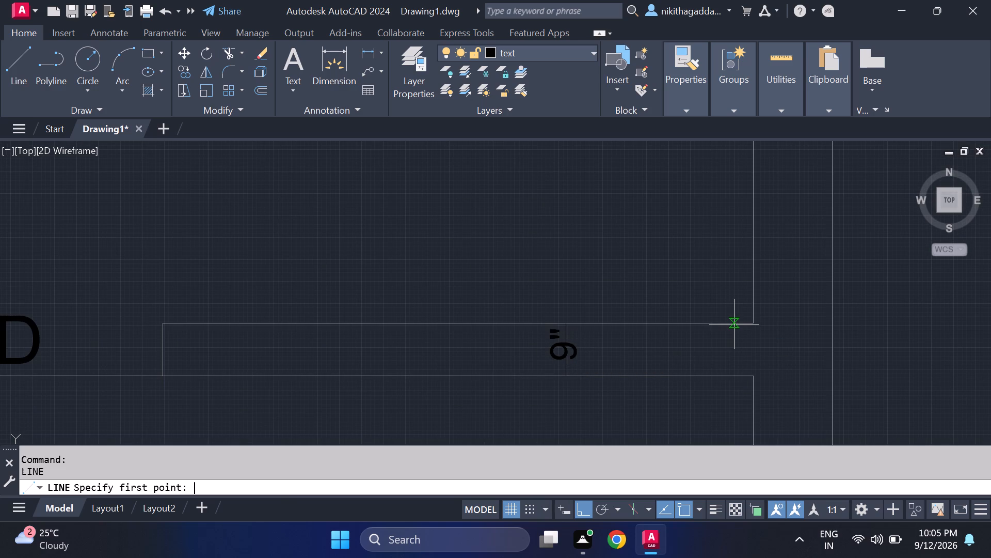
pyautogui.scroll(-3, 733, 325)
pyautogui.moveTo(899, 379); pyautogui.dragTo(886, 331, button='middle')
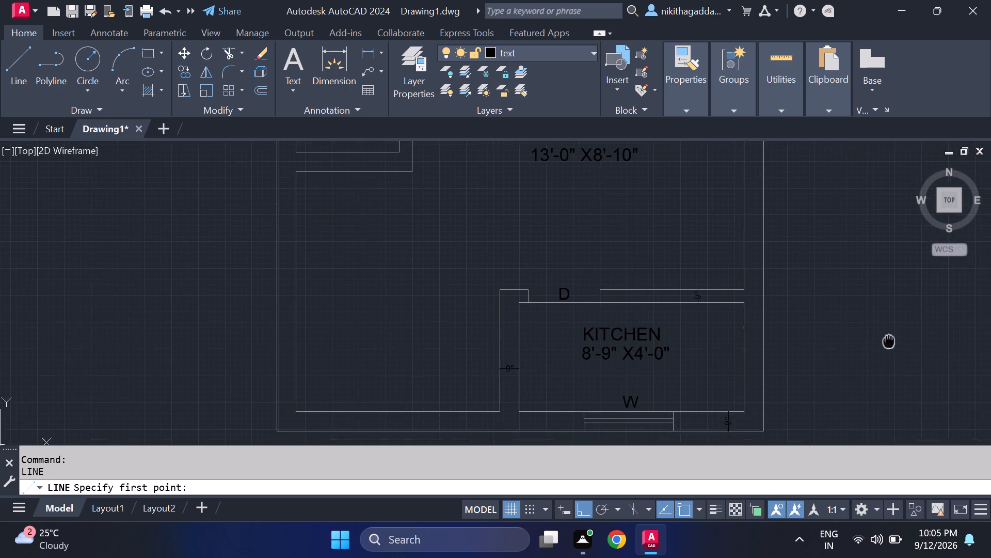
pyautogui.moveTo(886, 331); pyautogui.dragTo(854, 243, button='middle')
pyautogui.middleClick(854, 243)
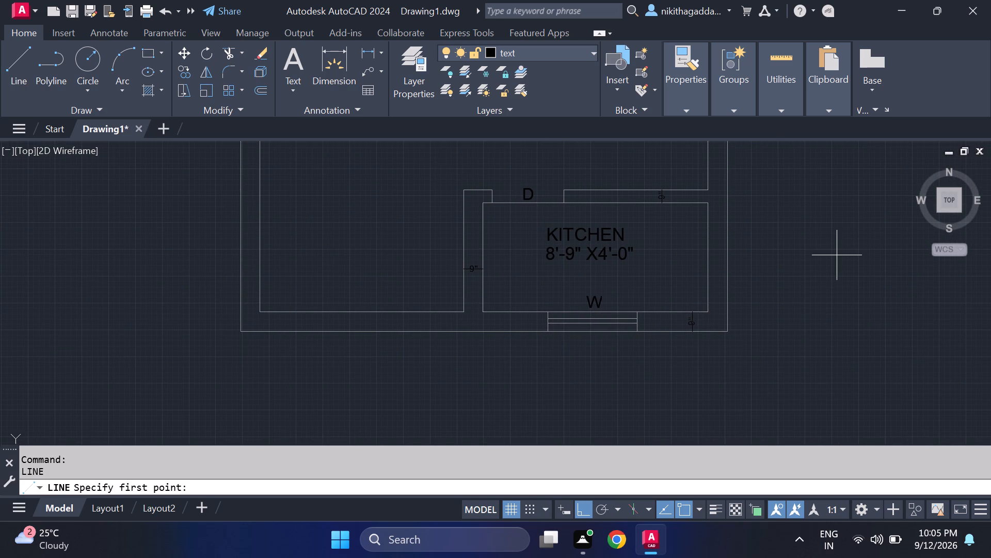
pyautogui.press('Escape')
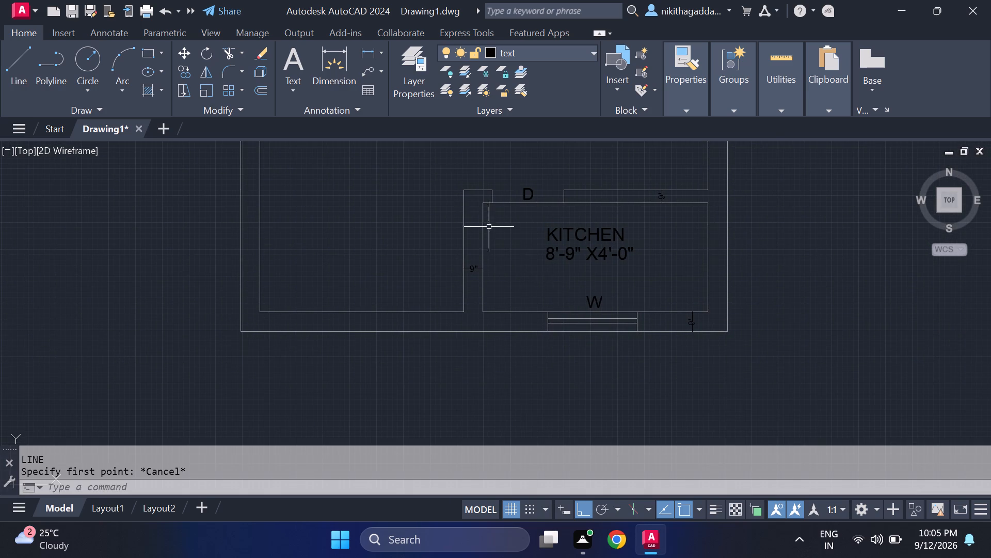
# With ortho off, copy the 9" text and its two lines from the kitchen's left wall to the right outer wall beside the VERANDA.
pyautogui.scroll(6, 482, 273)
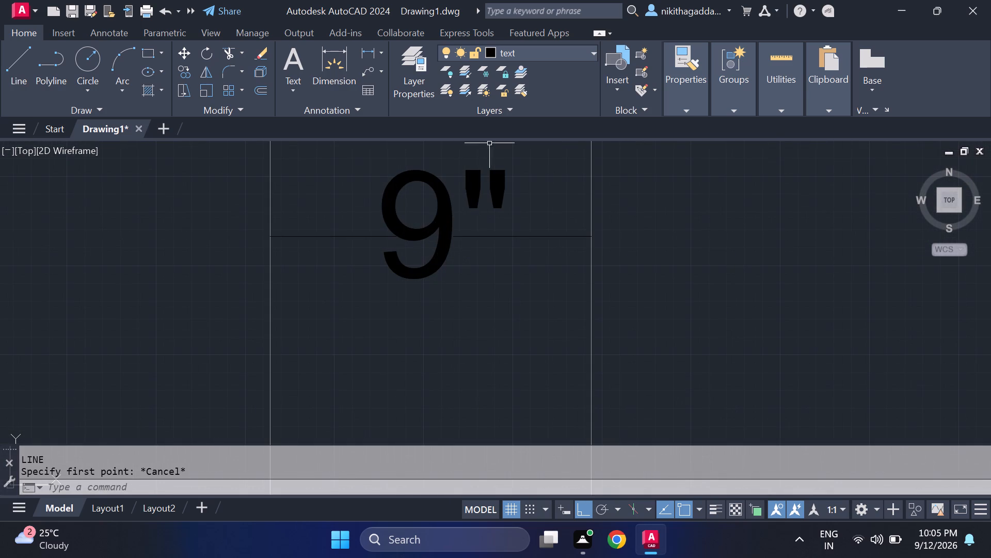
pyautogui.click(514, 143)
pyautogui.click(320, 333)
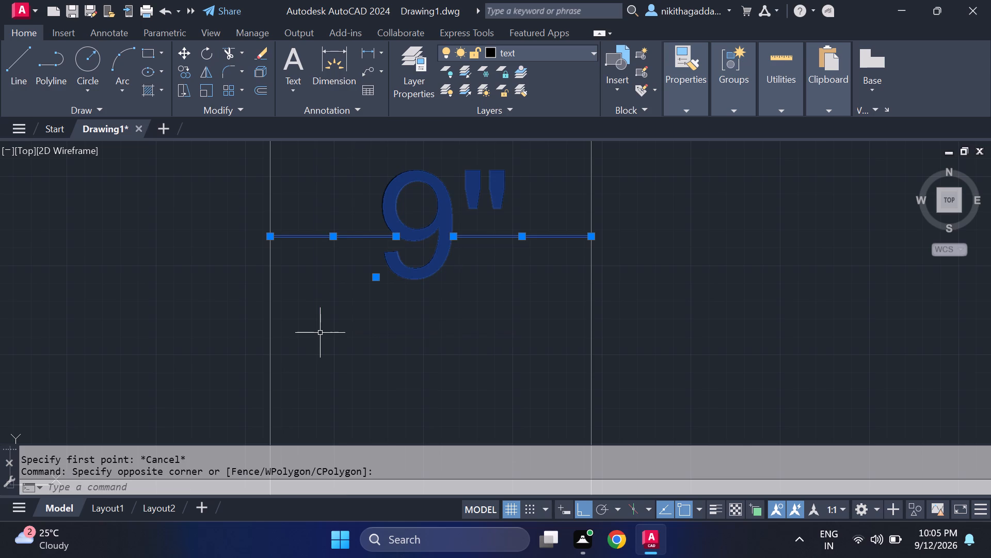
pyautogui.press('c')
pyautogui.press('o')
pyautogui.press('Return')
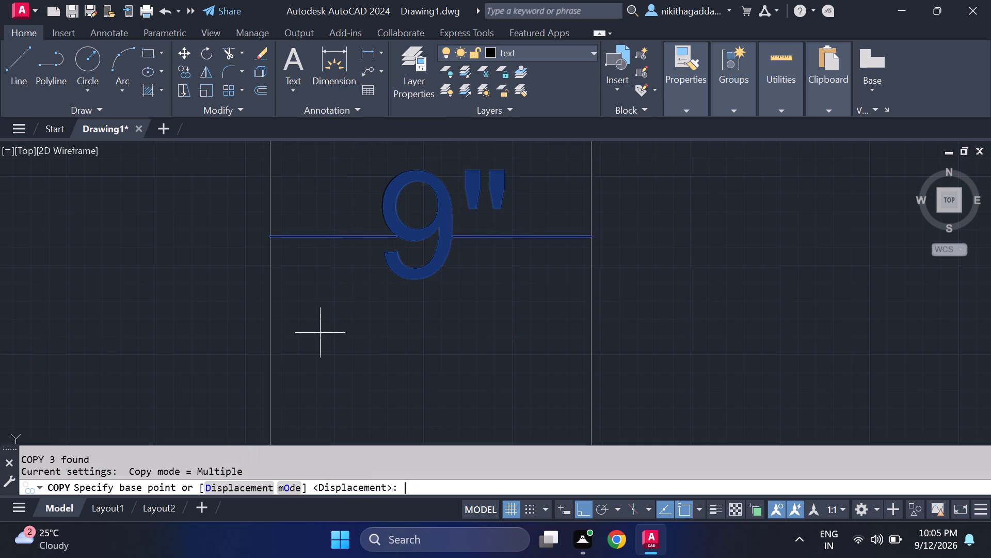
pyautogui.click(273, 241)
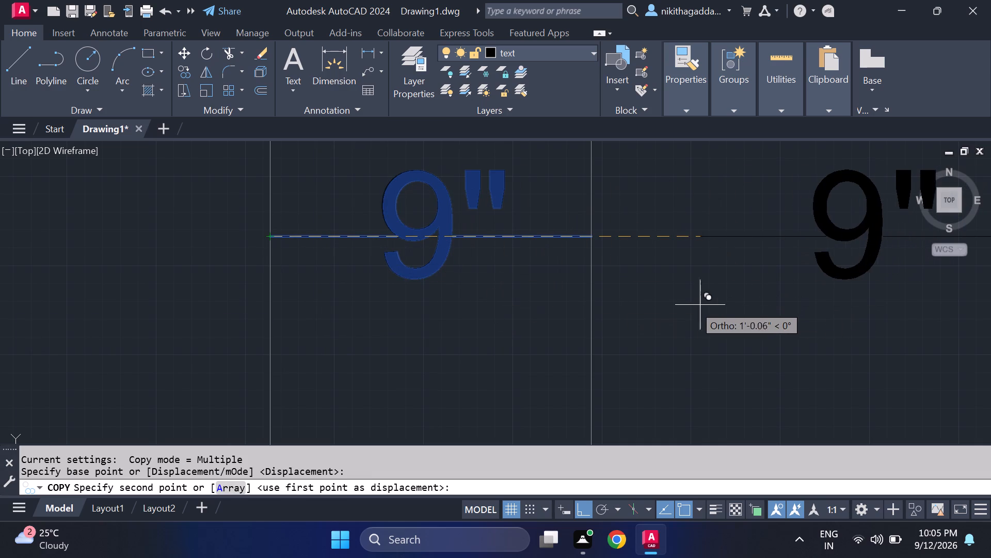
pyautogui.press('F8')
pyautogui.scroll(-3, 666, 322)
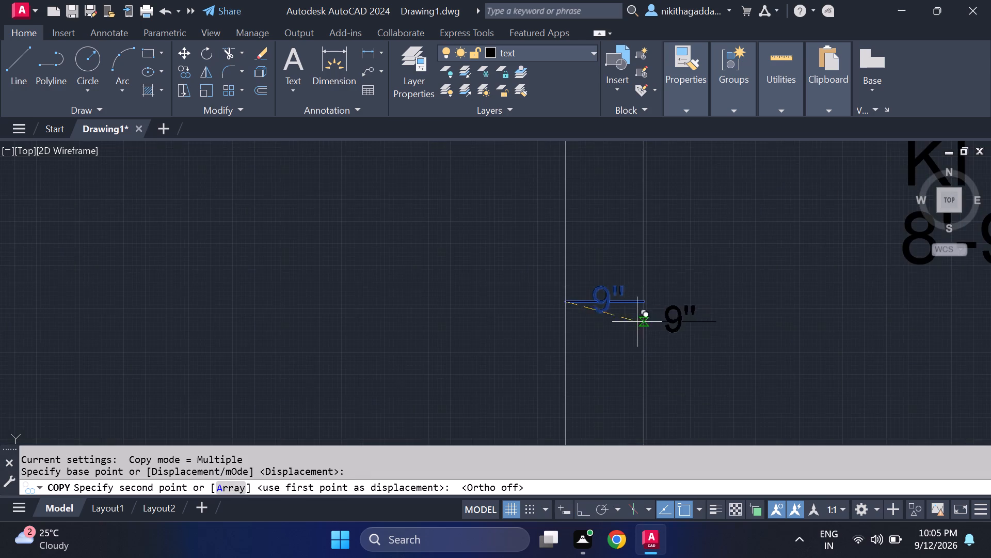
pyautogui.moveTo(627, 320); pyautogui.dragTo(387, 426, button='middle')
pyautogui.moveTo(587, 353); pyautogui.dragTo(465, 478, button='middle')
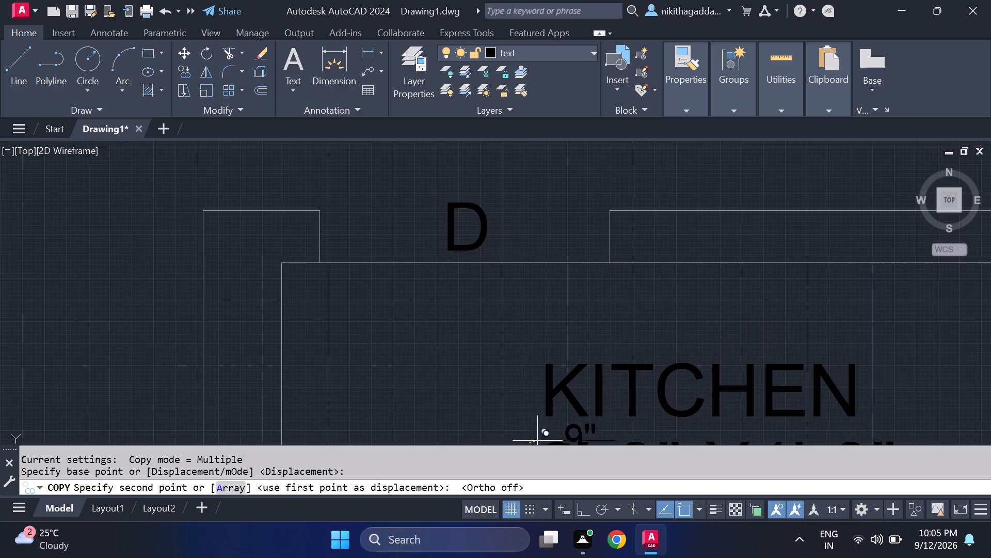
pyautogui.moveTo(749, 339); pyautogui.dragTo(554, 371, button='middle')
pyautogui.scroll(-1, 654, 361)
pyautogui.scroll(-4, 576, 340)
pyautogui.moveTo(663, 357); pyautogui.dragTo(632, 401, button='middle')
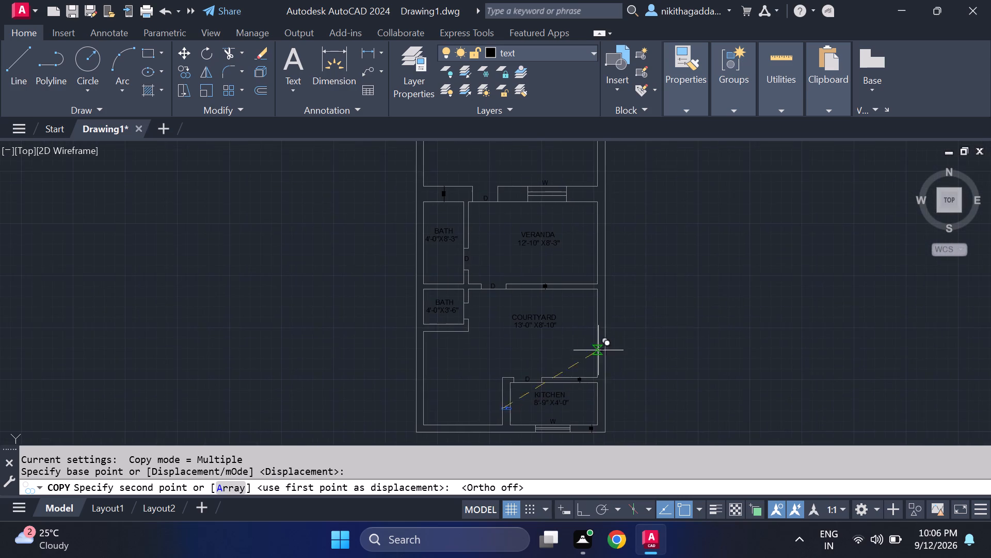
pyautogui.scroll(3, 592, 327)
pyautogui.moveTo(593, 321); pyautogui.dragTo(583, 422, button='middle')
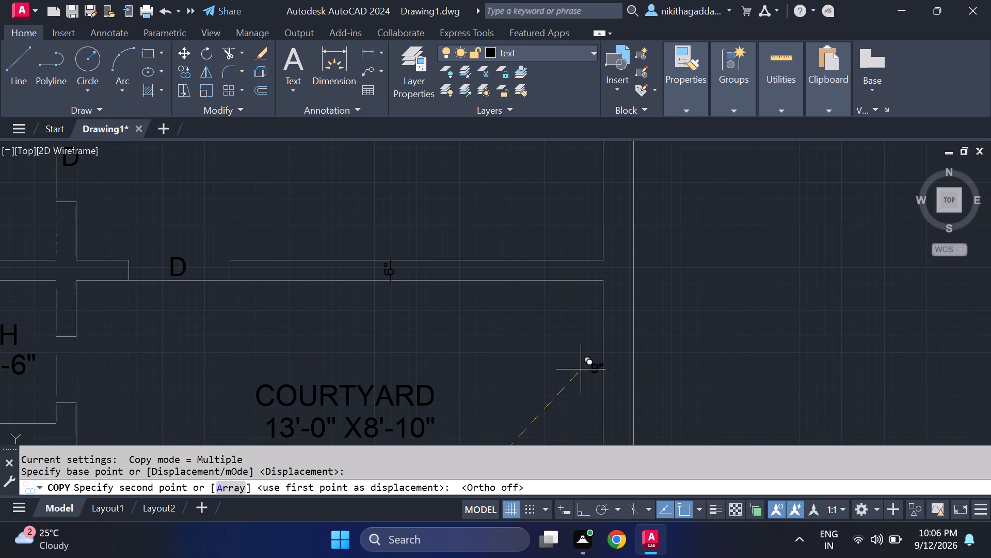
pyautogui.scroll(-3, 571, 306)
pyautogui.moveTo(571, 306); pyautogui.dragTo(551, 398, button='middle')
pyautogui.scroll(4, 568, 322)
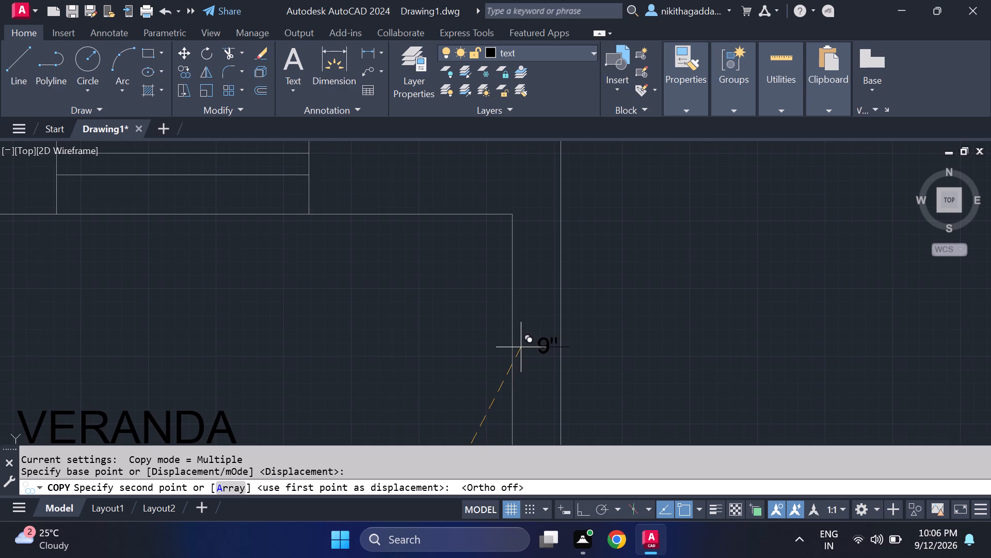
pyautogui.click(521, 347)
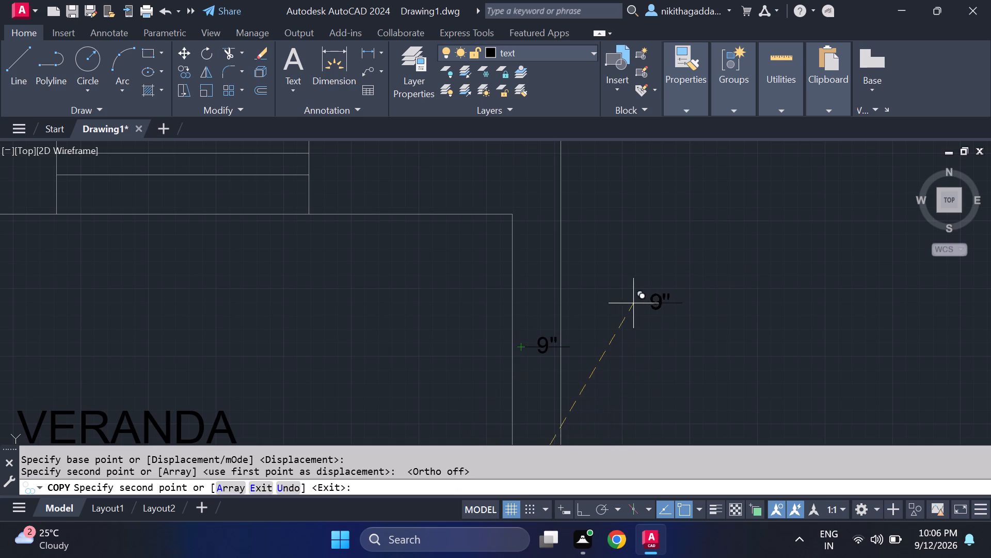
# Place another copy of the 9" annotation in the ROOM's right outer wall, just below the 3'-0" X 3'-0" OPEN area, starting at the inner face.
pyautogui.moveTo(629, 305); pyautogui.dragTo(658, 391, button='middle')
pyautogui.moveTo(634, 328); pyautogui.dragTo(653, 439, button='middle')
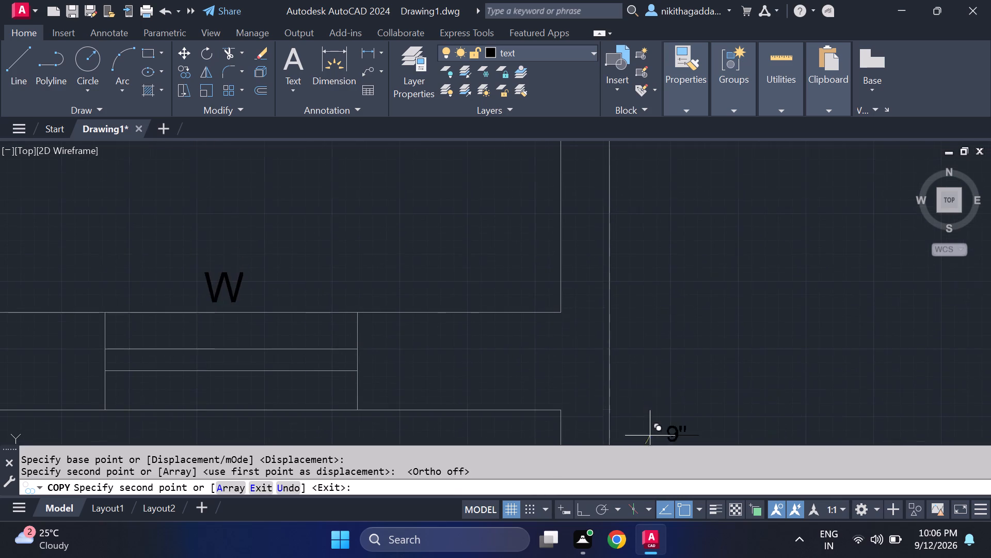
pyautogui.moveTo(652, 302); pyautogui.dragTo(651, 503, button='middle')
pyautogui.scroll(-3, 605, 311)
pyautogui.moveTo(609, 301); pyautogui.dragTo(607, 336, button='middle')
pyautogui.scroll(3, 593, 305)
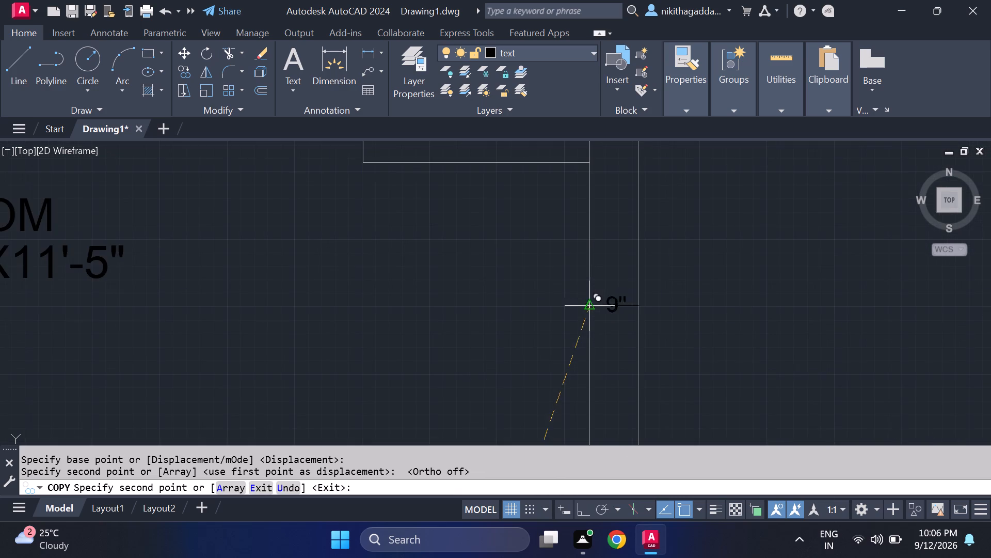
pyautogui.moveTo(598, 294); pyautogui.dragTo(601, 392, button='middle')
pyautogui.moveTo(624, 329); pyautogui.dragTo(616, 355, button='middle')
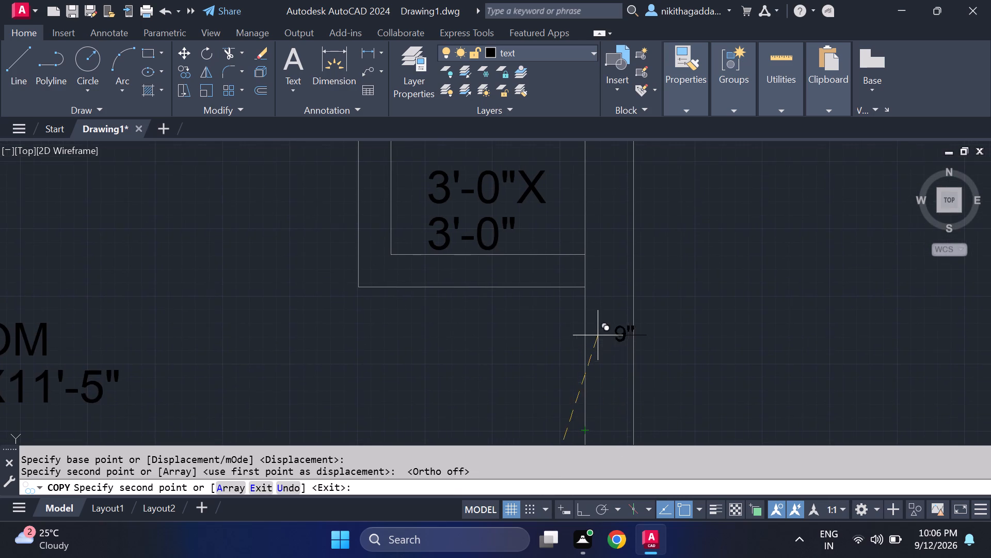
pyautogui.scroll(1, 598, 335)
pyautogui.click(578, 302)
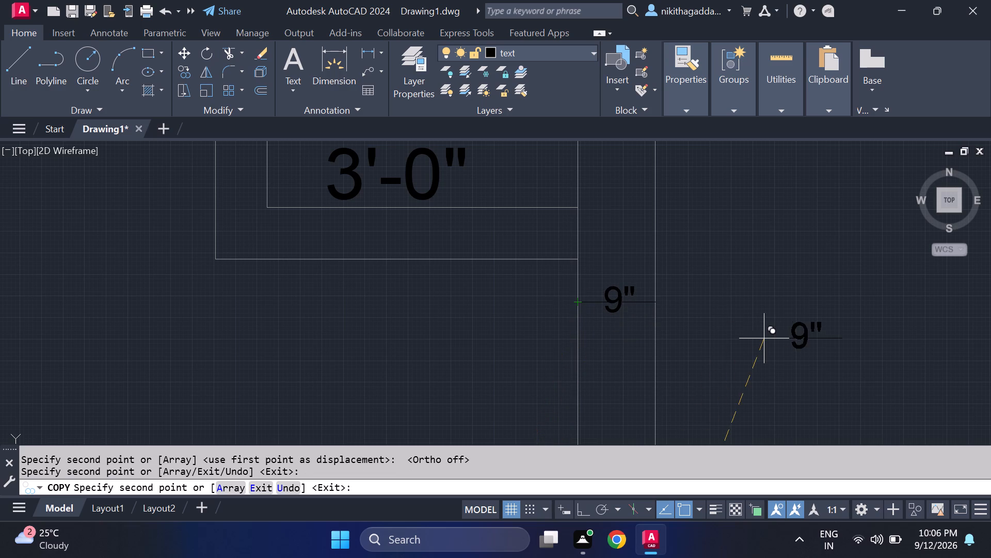
# Place a third 9" annotation copy in the VERANDA's right outer wall, just below the off-centre copy, starting at the wall's inner face.
pyautogui.scroll(-2, 764, 338)
pyautogui.moveTo(765, 343); pyautogui.dragTo(730, 143, button='middle')
pyautogui.scroll(-3, 791, 308)
pyautogui.moveTo(788, 322); pyautogui.dragTo(757, 208, button='middle')
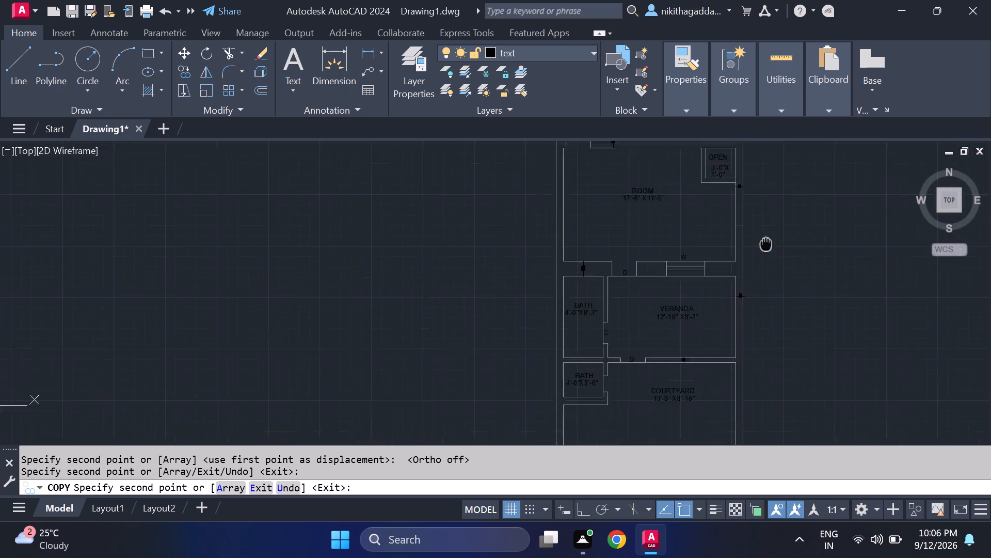
pyautogui.moveTo(757, 208); pyautogui.dragTo(750, 182, button='middle')
pyautogui.moveTo(749, 265); pyautogui.dragTo(742, 318, button='middle')
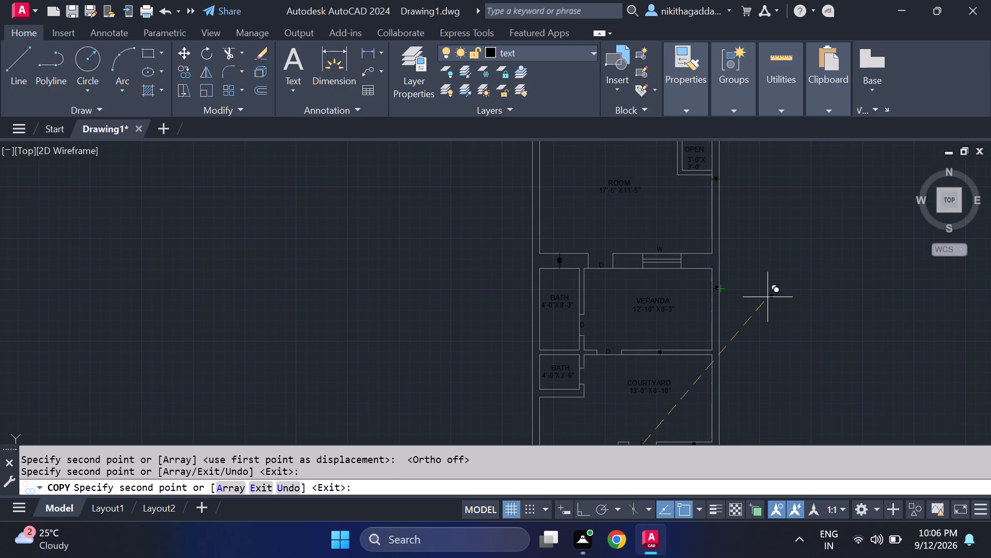
pyautogui.scroll(4, 768, 297)
pyautogui.scroll(2, 552, 261)
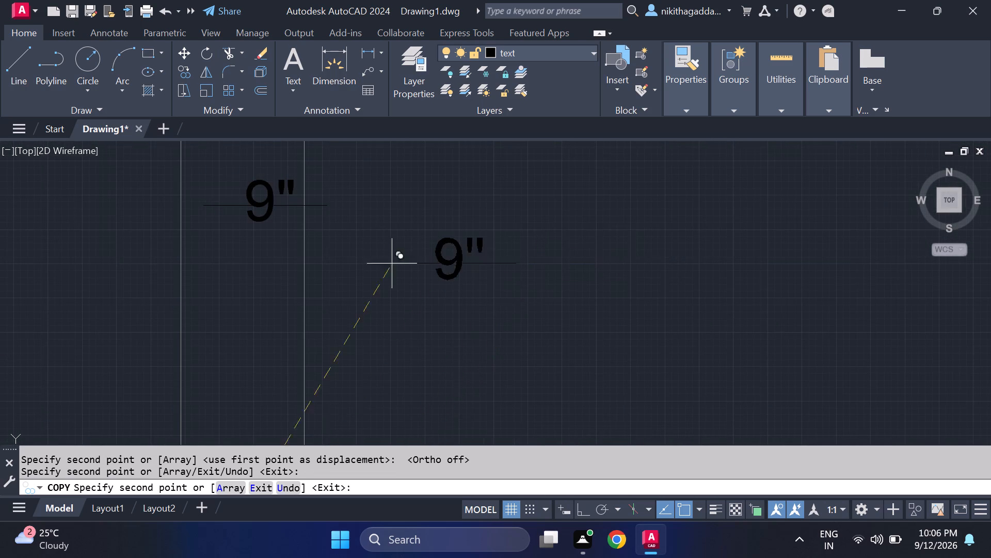
pyautogui.moveTo(385, 268); pyautogui.dragTo(622, 343, button='middle')
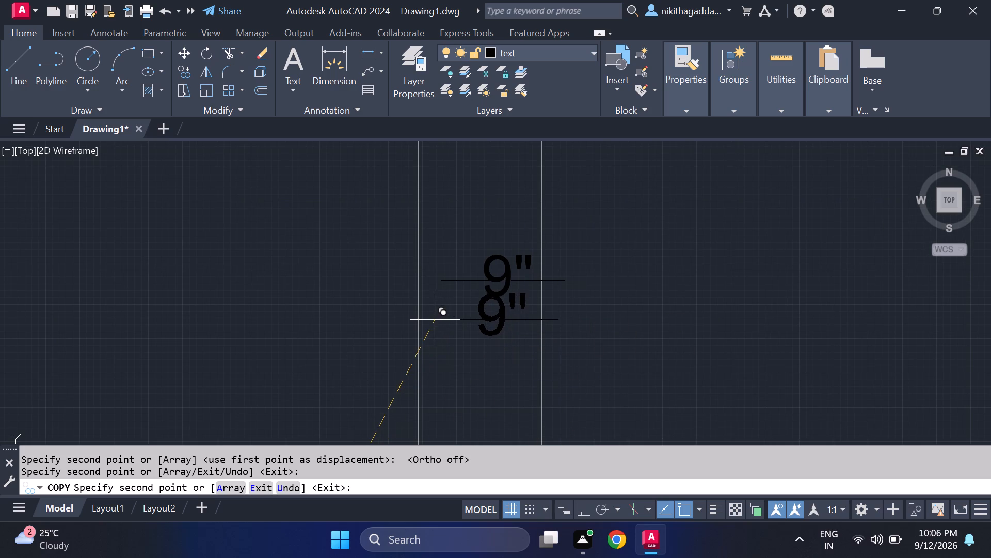
pyautogui.click(423, 313)
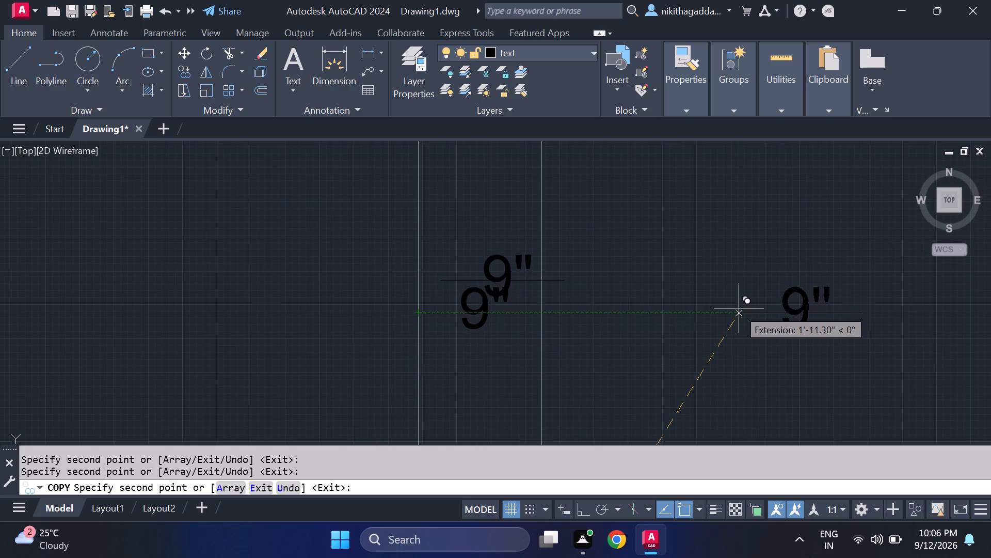
pyautogui.press('Escape')
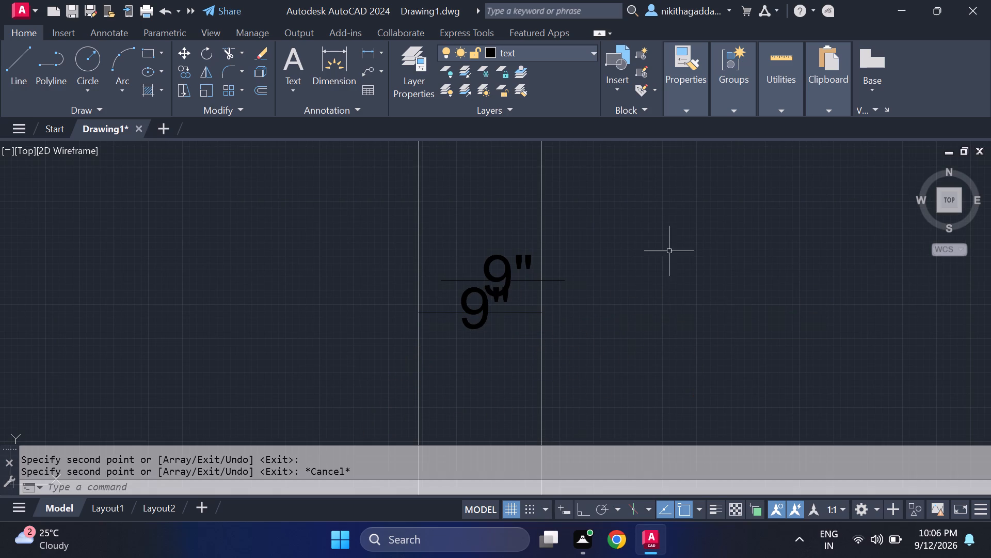
# Erase the off-centre 9" text and its two short lines from the VERANDA's right outer wall, keeping the annotation below.
pyautogui.scroll(2, 463, 271)
pyautogui.moveTo(594, 224); pyautogui.dragTo(583, 236)
pyautogui.click(490, 281)
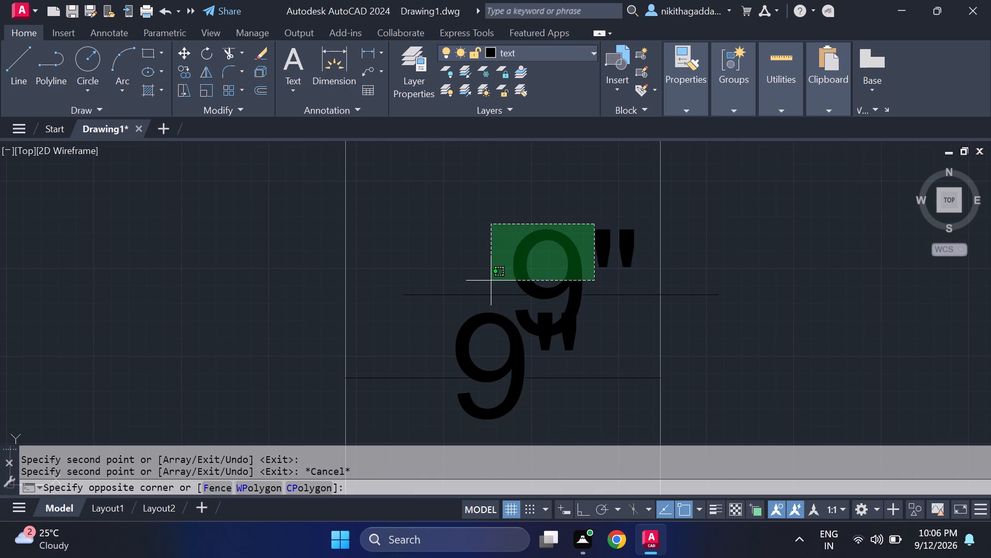
pyautogui.press('Delete')
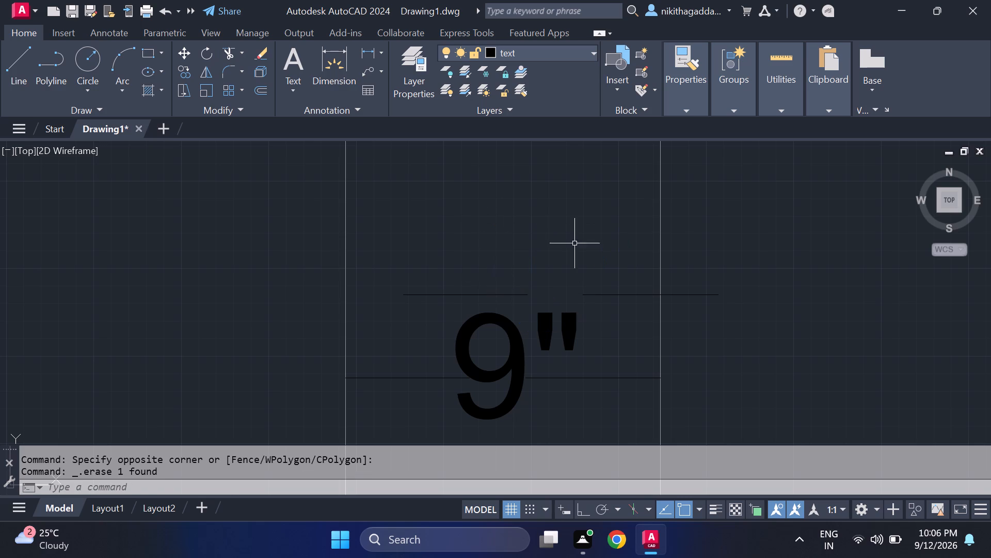
pyautogui.moveTo(609, 261); pyautogui.dragTo(600, 267)
pyautogui.click(424, 299)
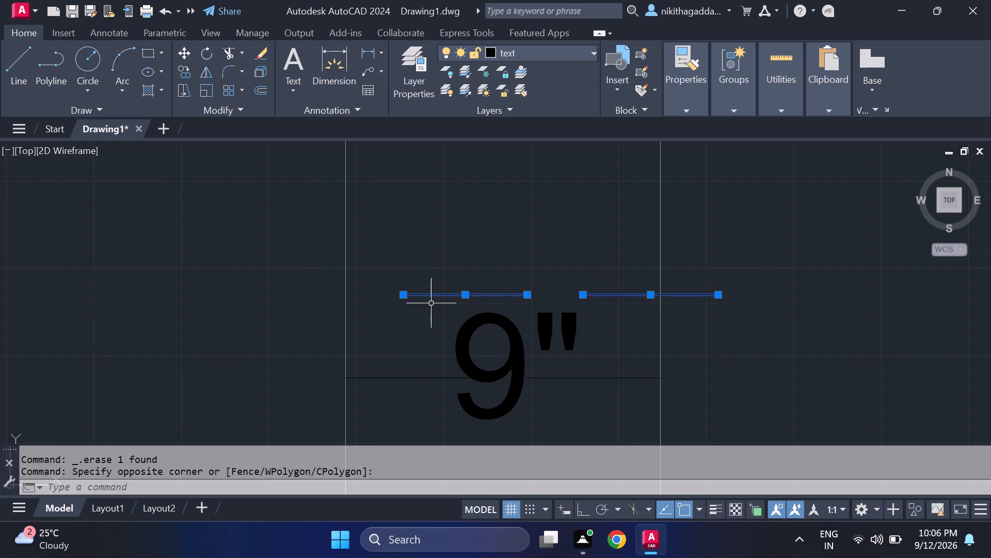
pyautogui.press('Delete')
# Make the wals layer current.
pyautogui.scroll(-2, 499, 320)
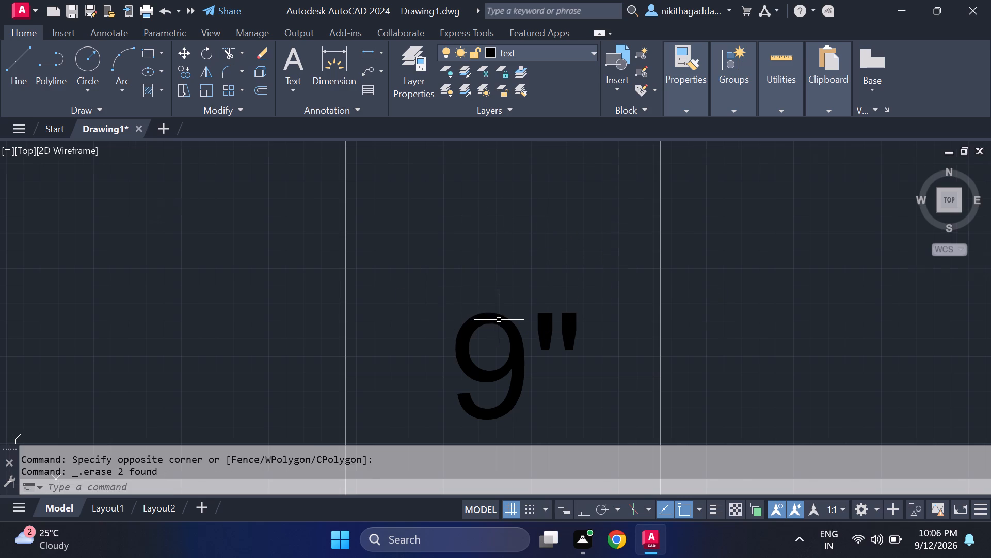
pyautogui.scroll(-2, 500, 320)
pyautogui.scroll(-3, 589, 409)
pyautogui.moveTo(647, 404); pyautogui.dragTo(706, 315, button='middle')
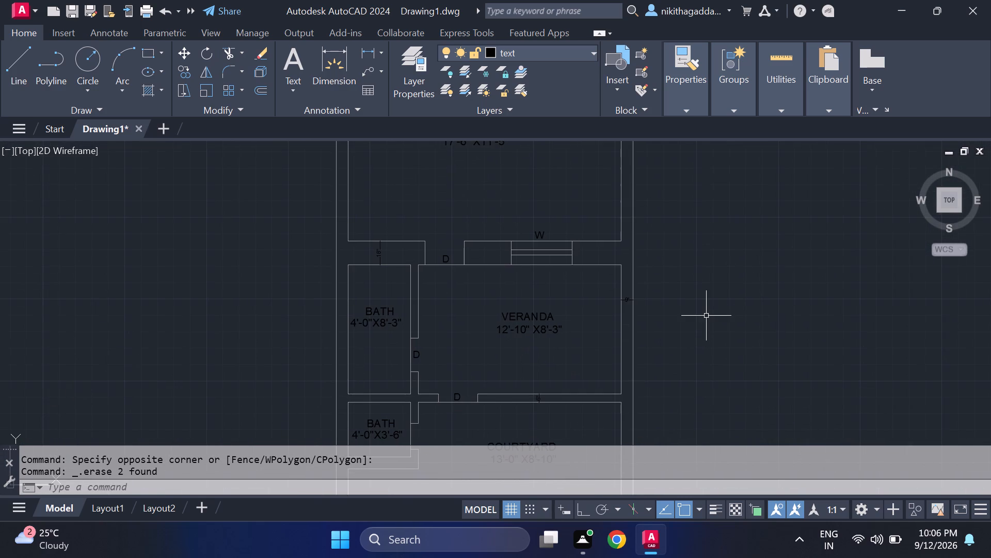
pyautogui.scroll(-2, 706, 316)
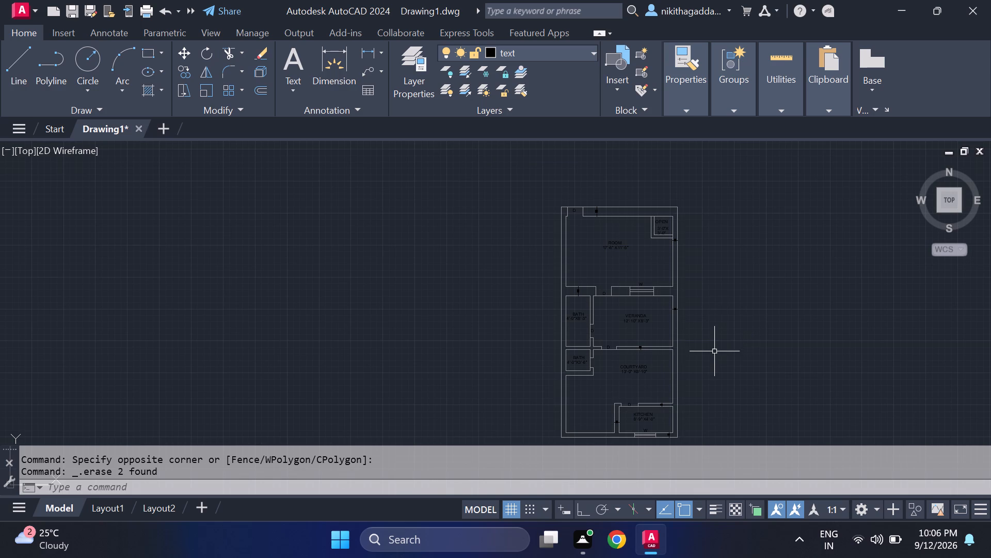
pyautogui.moveTo(714, 337); pyautogui.dragTo(718, 290, button='middle')
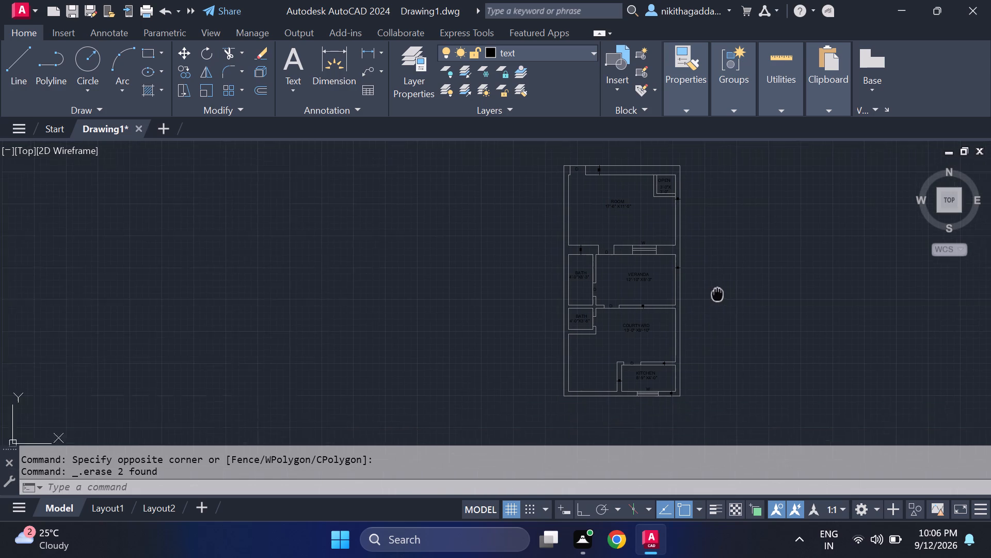
pyautogui.moveTo(718, 290); pyautogui.dragTo(727, 277, button='middle')
pyautogui.click(581, 53)
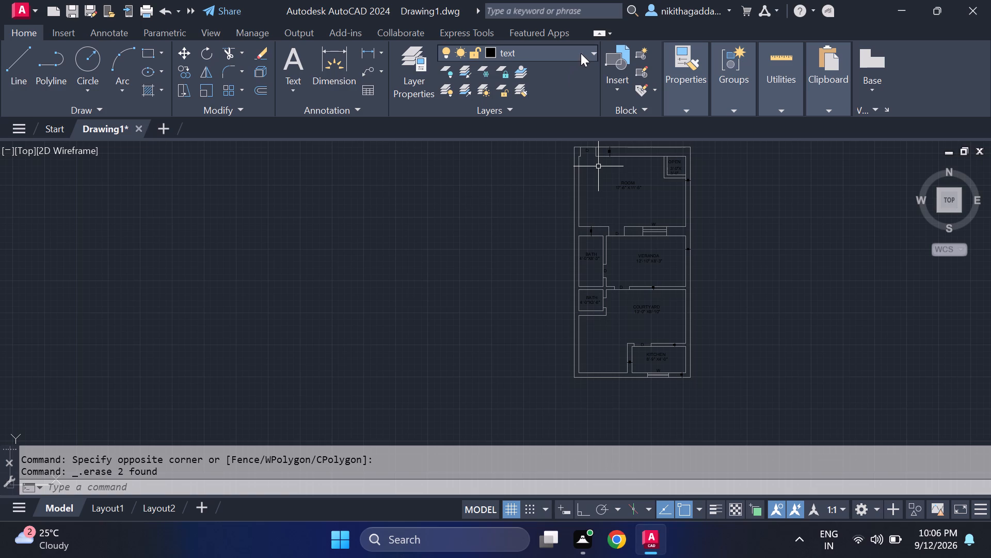
pyautogui.click(561, 105)
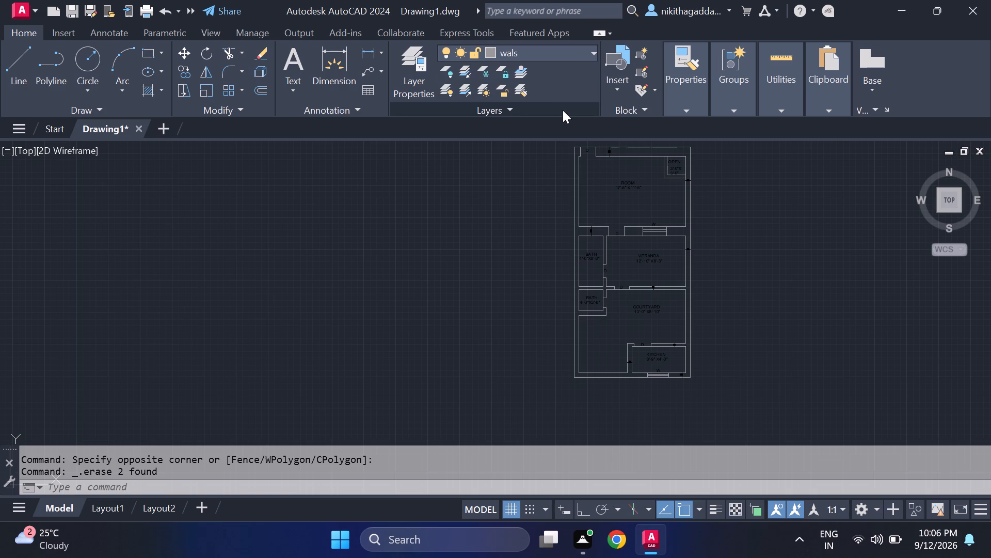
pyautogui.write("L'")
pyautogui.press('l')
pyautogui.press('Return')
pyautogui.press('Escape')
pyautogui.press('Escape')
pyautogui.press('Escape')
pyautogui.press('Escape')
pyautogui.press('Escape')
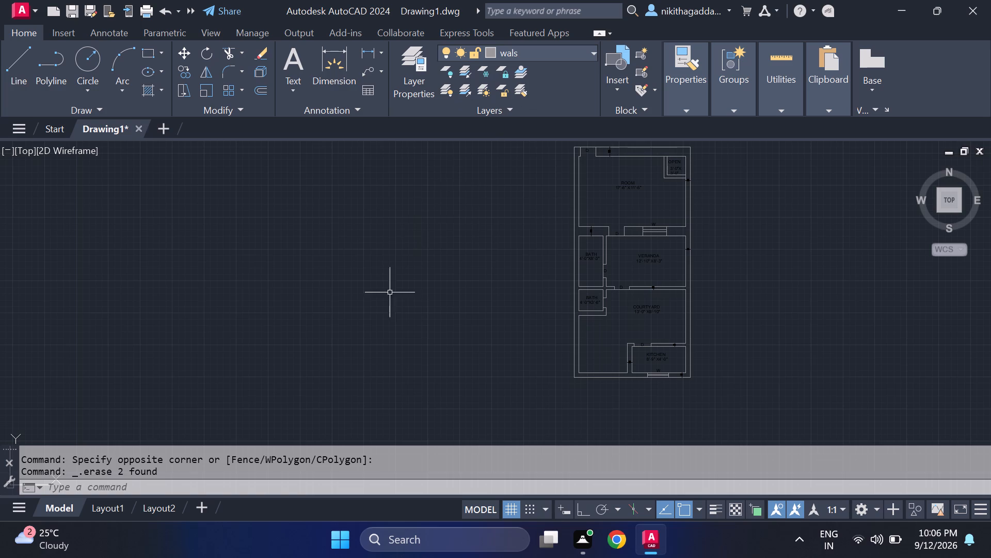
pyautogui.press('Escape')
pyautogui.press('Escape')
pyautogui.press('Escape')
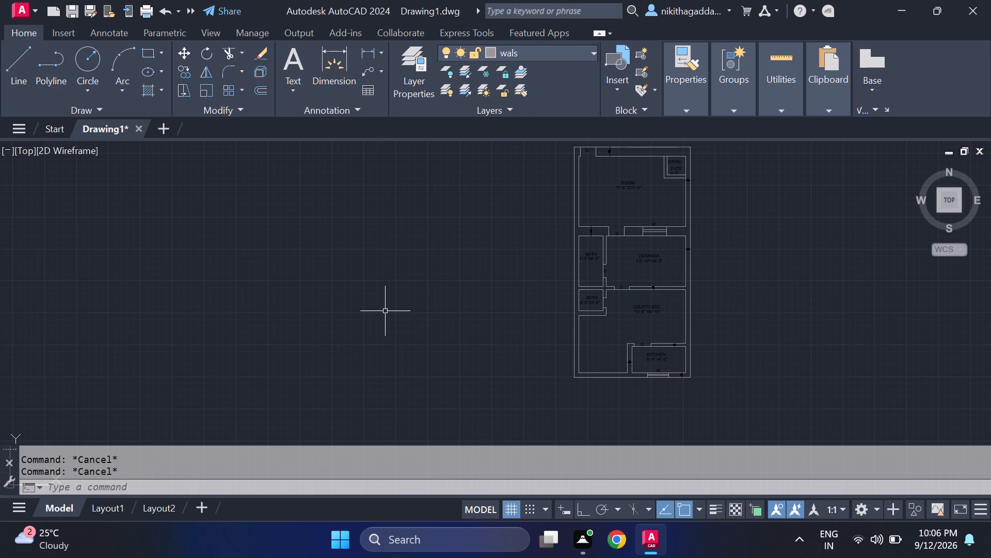
# With ortho on, draw stepped lines from the kitchen's upper-left outer wall corner: about 3'-1" left, 1'-4" down, 1'-9" left, 2'-8" up.
pyautogui.press('l')
pyautogui.press('Return')
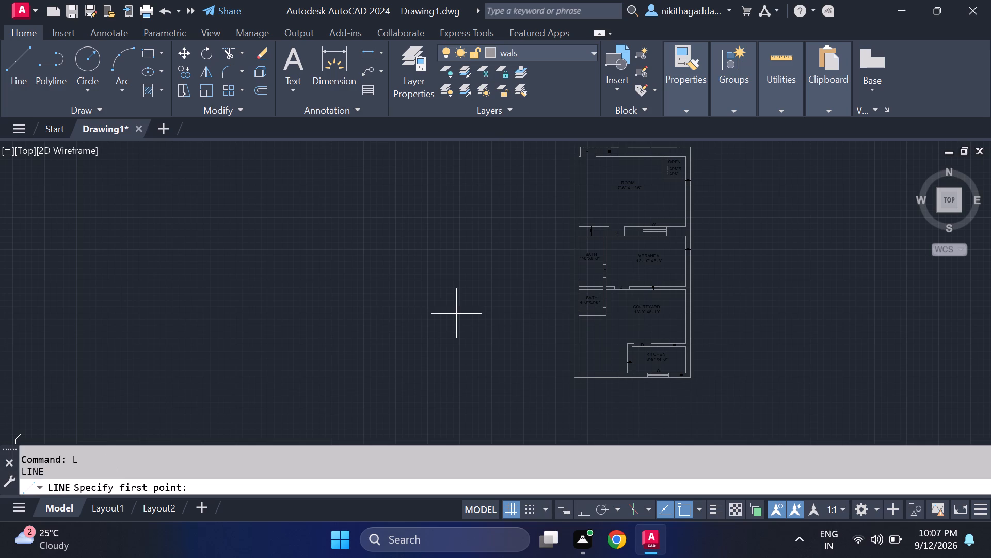
pyautogui.scroll(2, 579, 383)
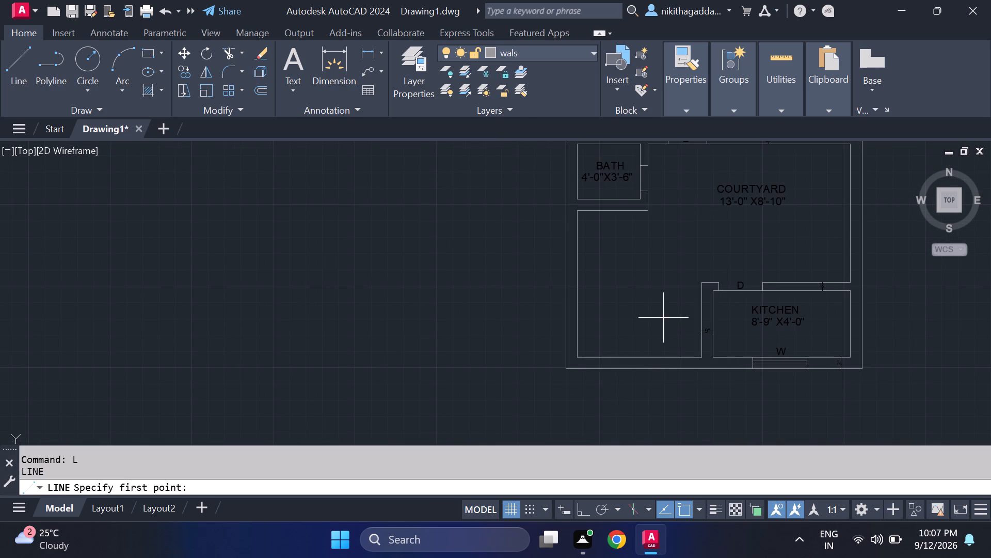
pyautogui.moveTo(662, 317); pyautogui.dragTo(624, 325, button='middle')
pyautogui.scroll(2, 624, 325)
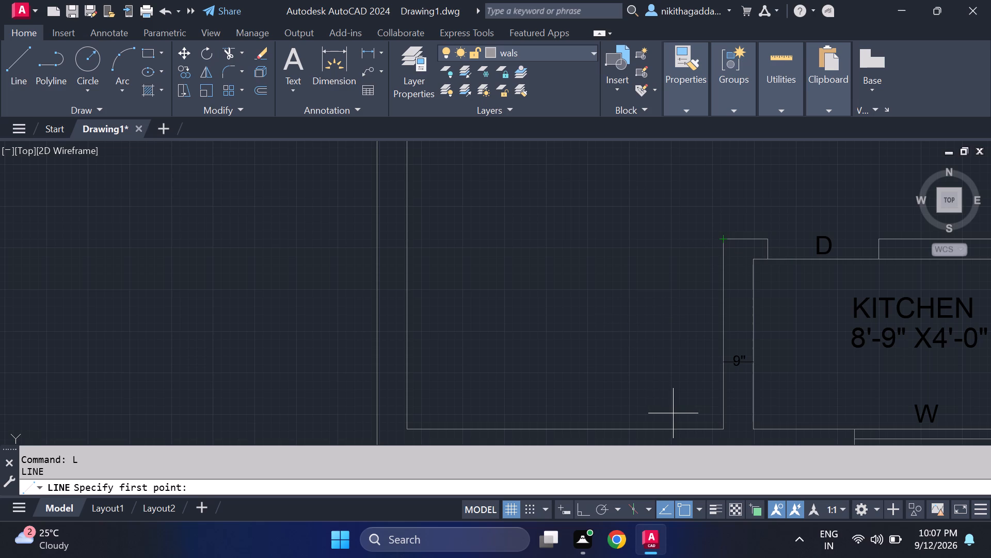
pyautogui.click(723, 242)
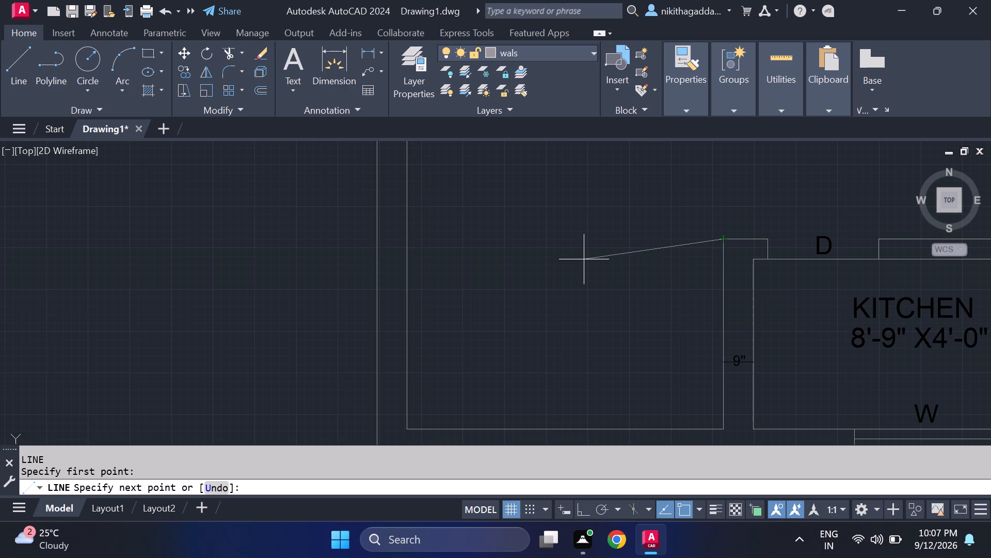
pyautogui.press('F8')
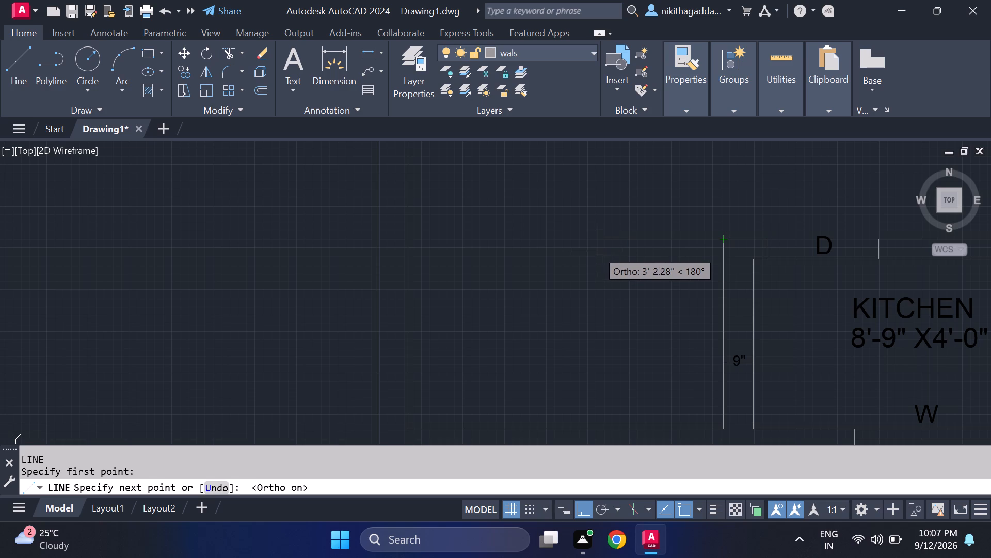
pyautogui.click(600, 247)
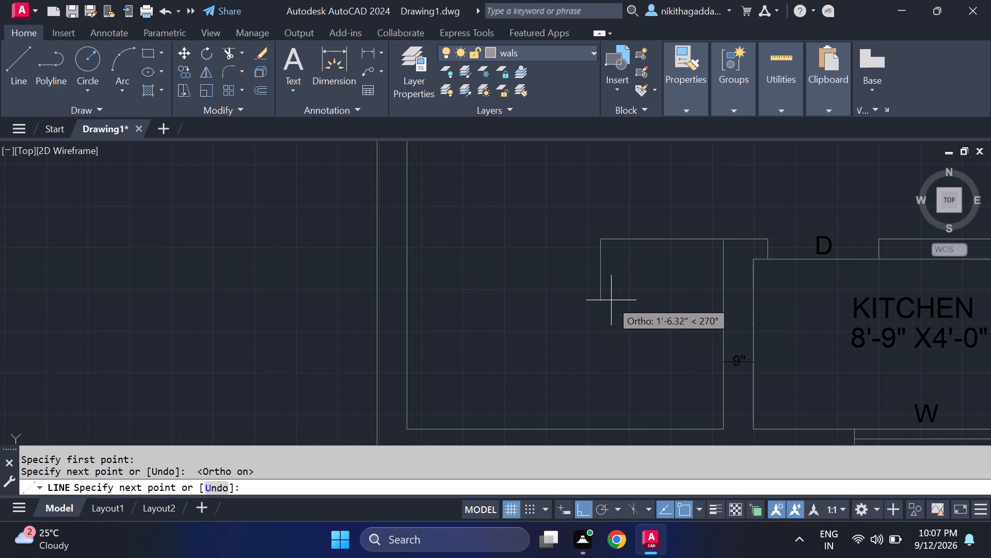
pyautogui.click(602, 291)
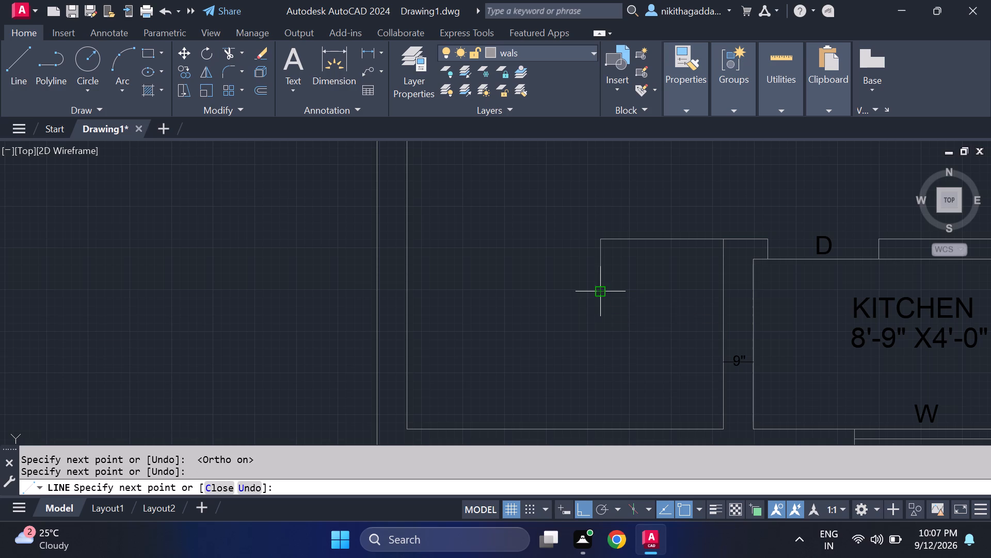
pyautogui.click(529, 297)
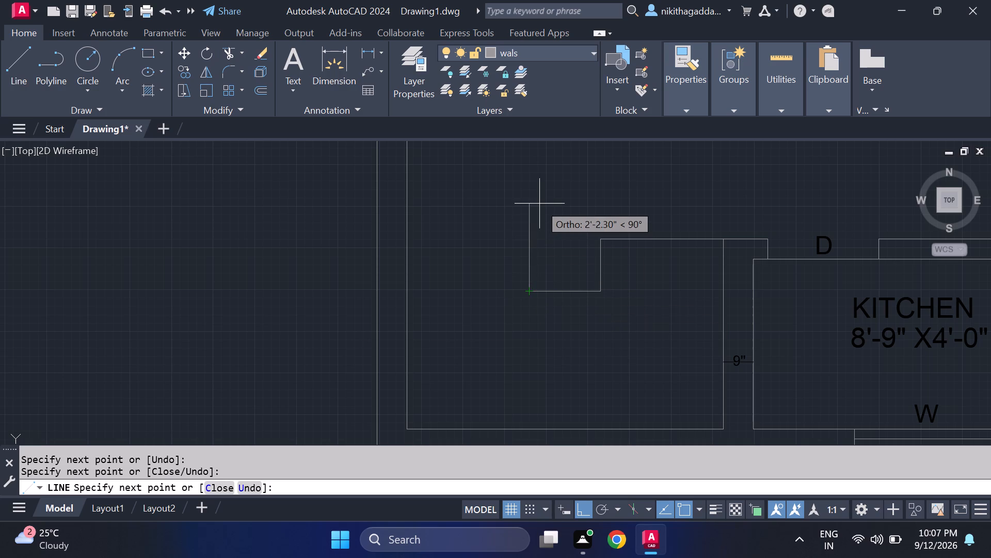
pyautogui.scroll(-2, 535, 217)
pyautogui.scroll(1, 534, 197)
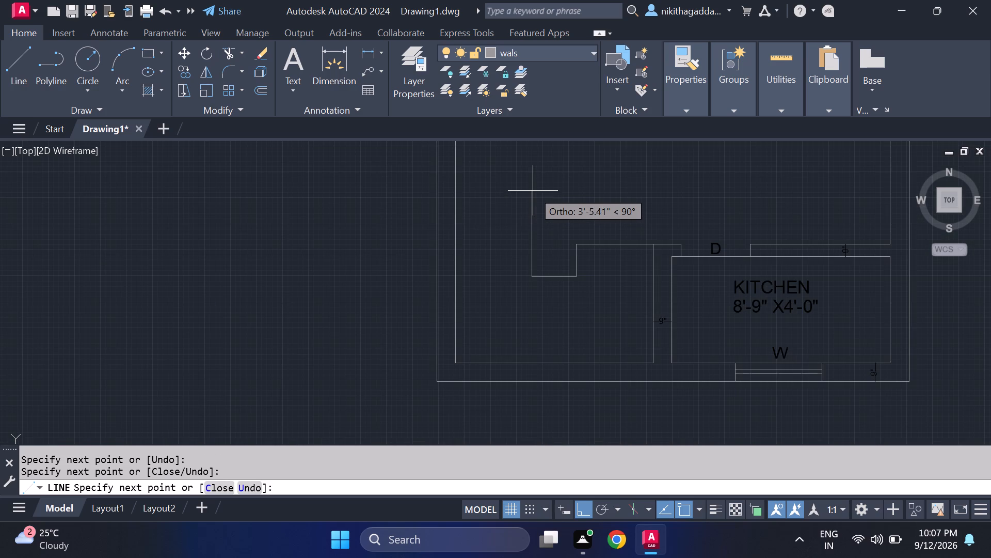
pyautogui.scroll(1, 525, 199)
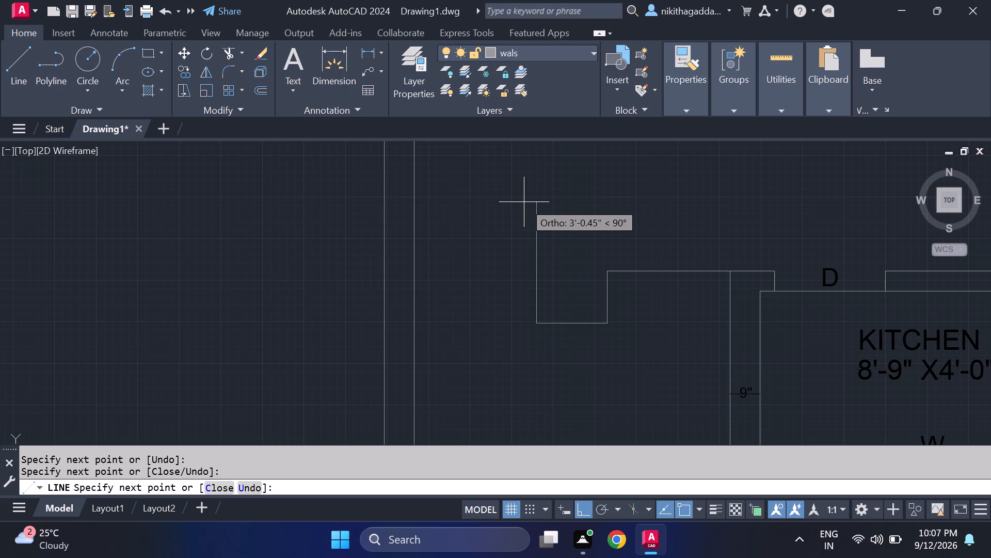
pyautogui.scroll(-1, 523, 199)
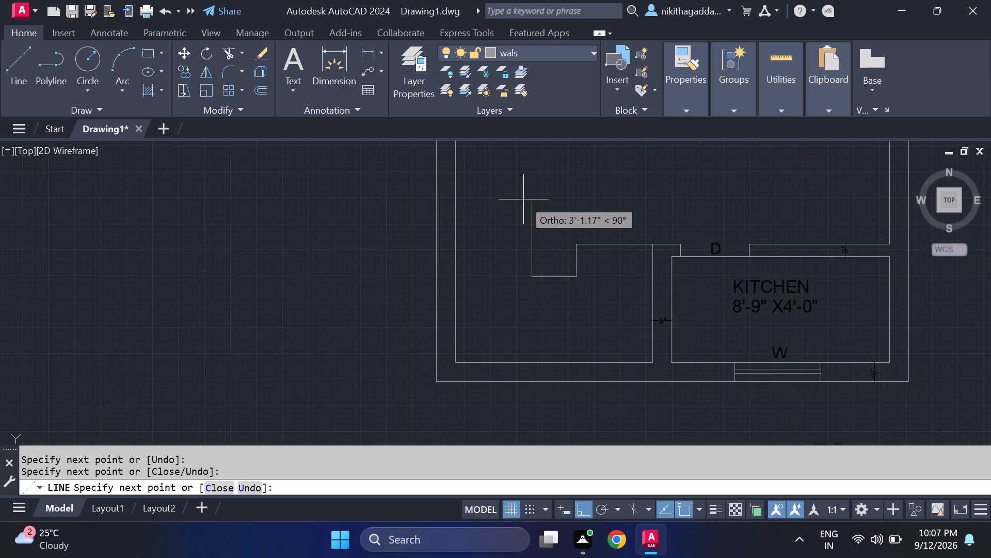
pyautogui.scroll(-1, 523, 199)
pyautogui.moveTo(521, 208); pyautogui.dragTo(521, 241, button='middle')
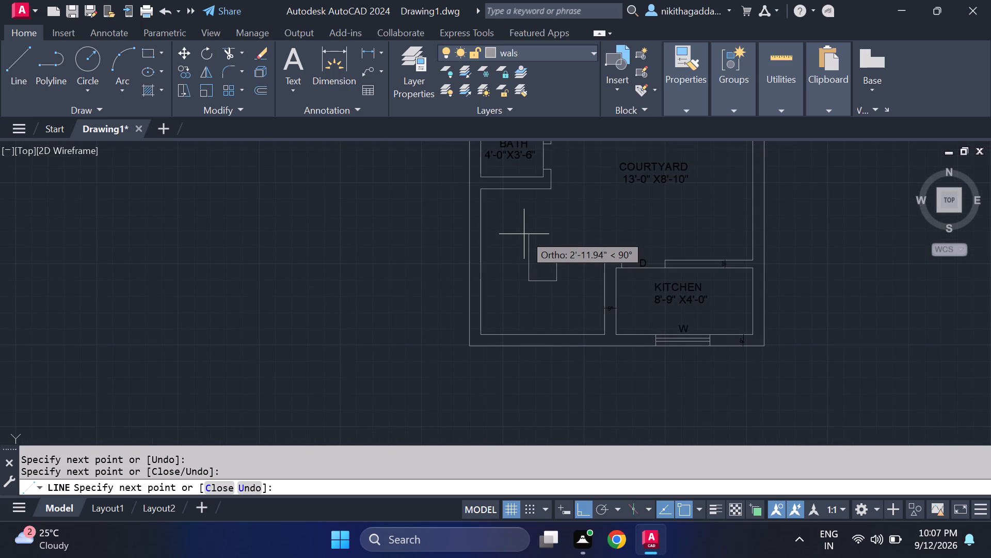
pyautogui.scroll(2, 524, 234)
pyautogui.click(527, 246)
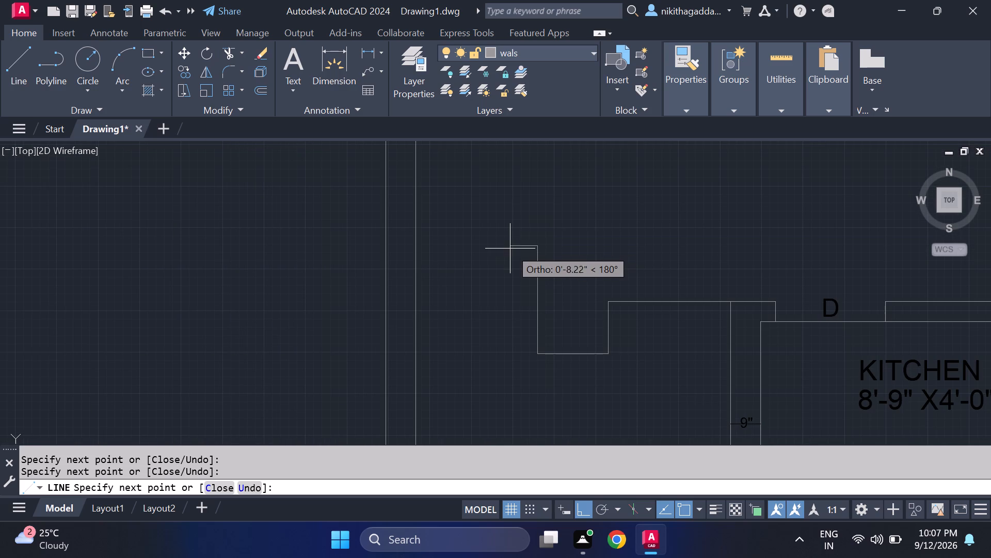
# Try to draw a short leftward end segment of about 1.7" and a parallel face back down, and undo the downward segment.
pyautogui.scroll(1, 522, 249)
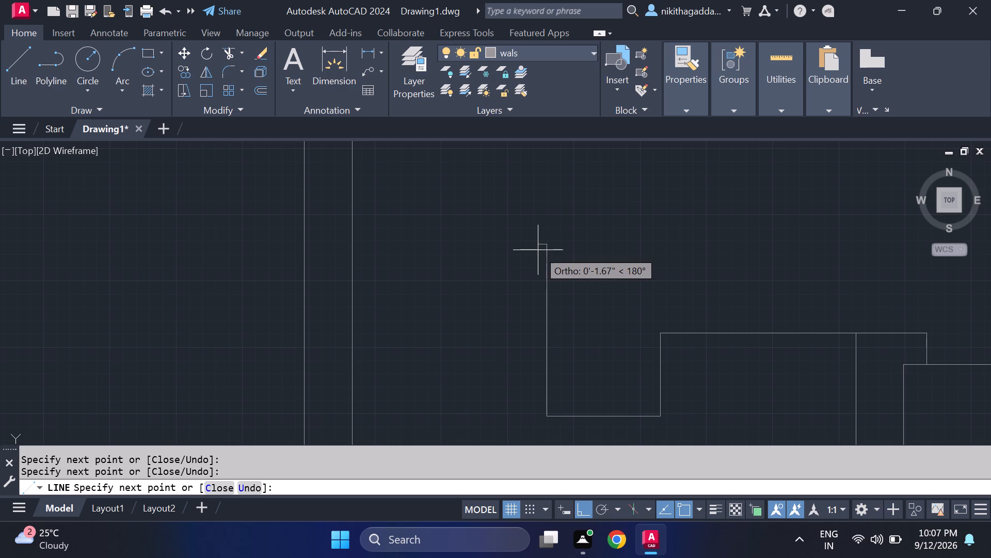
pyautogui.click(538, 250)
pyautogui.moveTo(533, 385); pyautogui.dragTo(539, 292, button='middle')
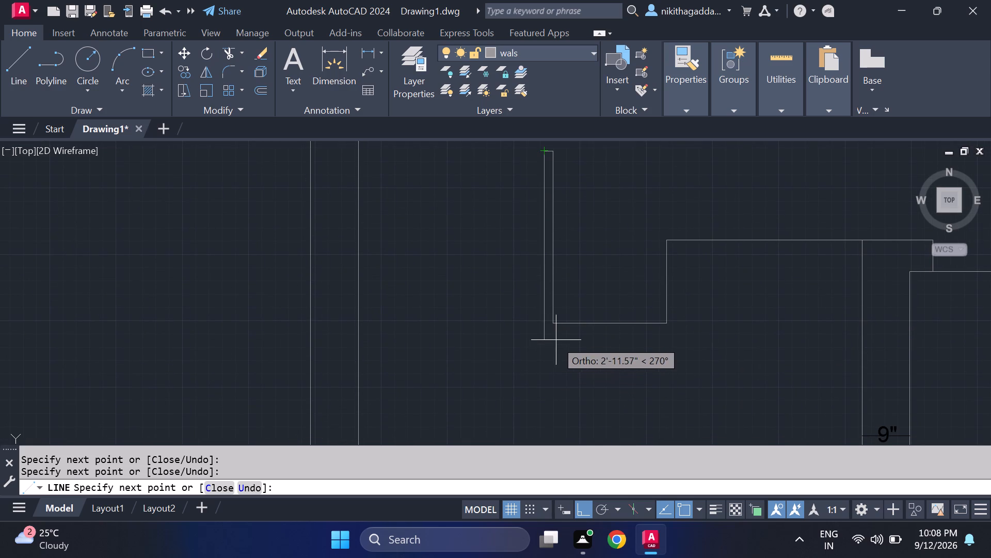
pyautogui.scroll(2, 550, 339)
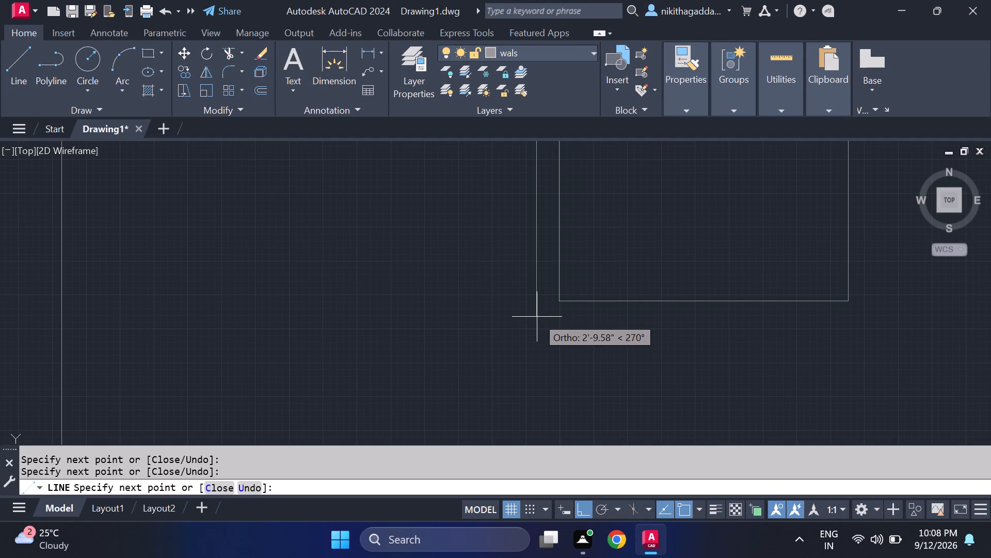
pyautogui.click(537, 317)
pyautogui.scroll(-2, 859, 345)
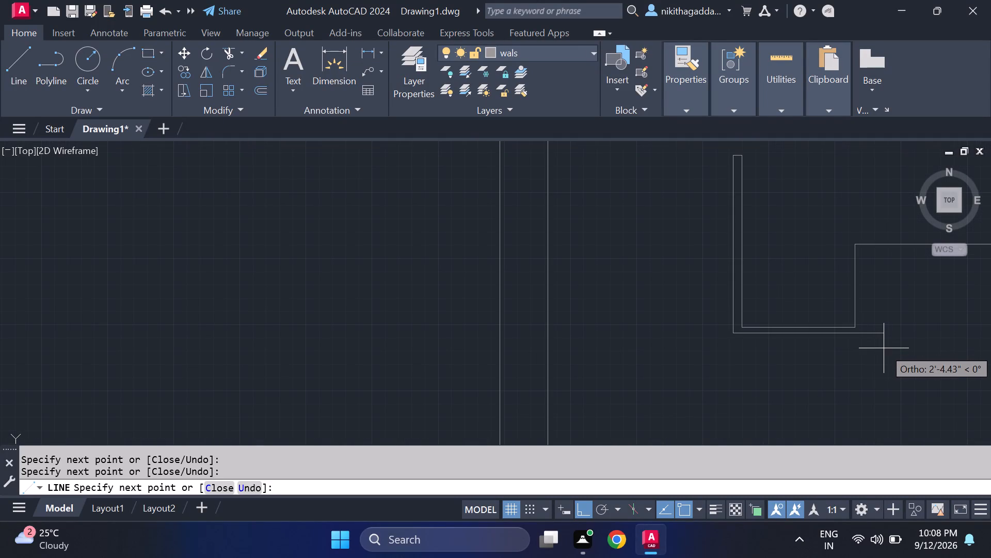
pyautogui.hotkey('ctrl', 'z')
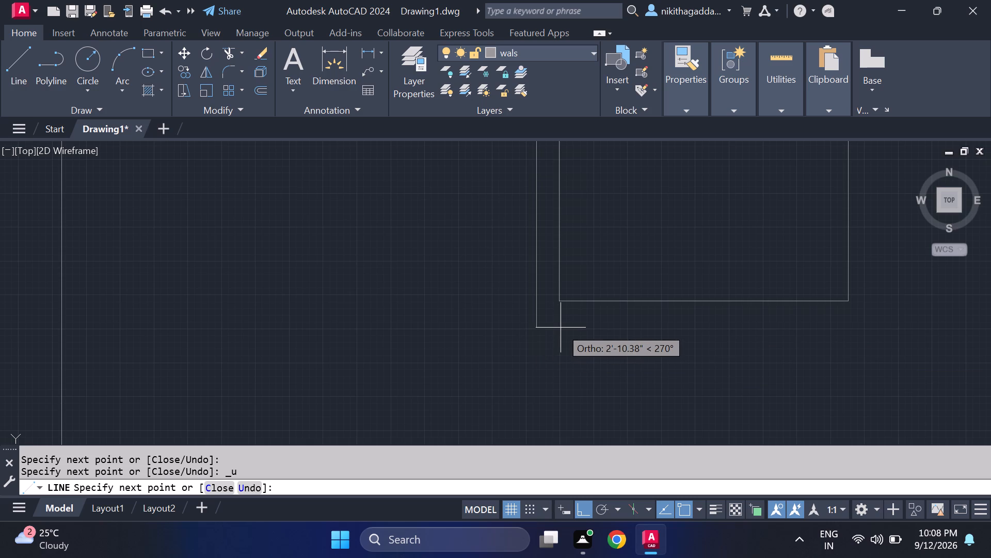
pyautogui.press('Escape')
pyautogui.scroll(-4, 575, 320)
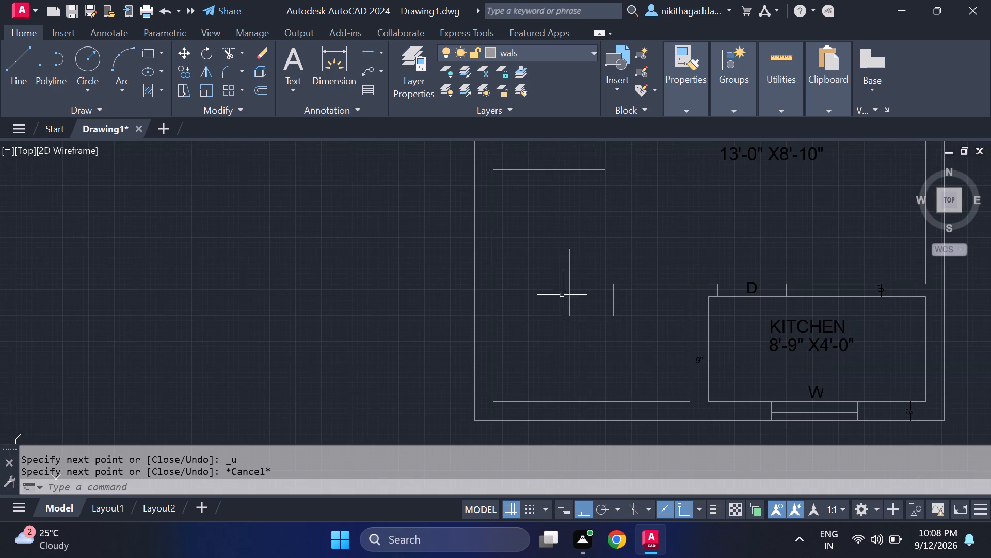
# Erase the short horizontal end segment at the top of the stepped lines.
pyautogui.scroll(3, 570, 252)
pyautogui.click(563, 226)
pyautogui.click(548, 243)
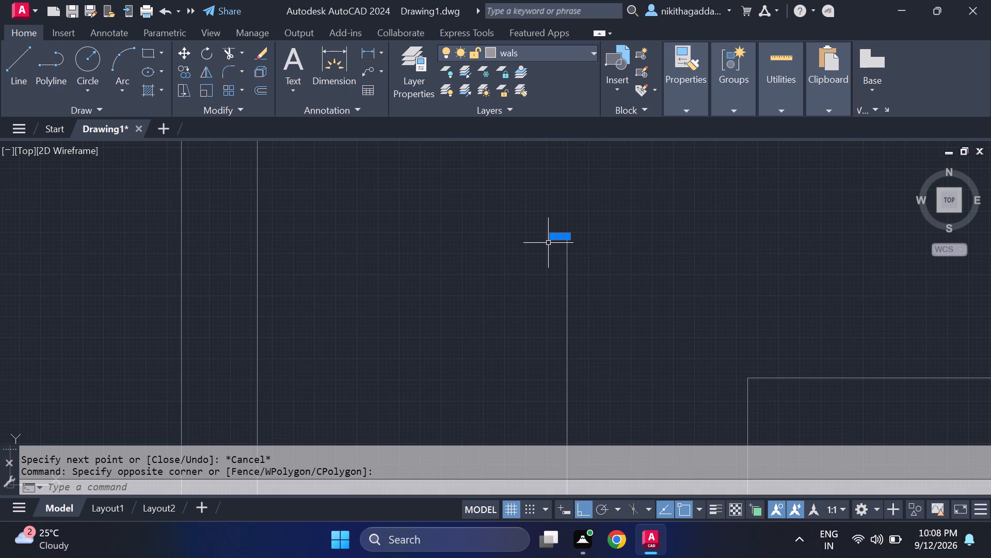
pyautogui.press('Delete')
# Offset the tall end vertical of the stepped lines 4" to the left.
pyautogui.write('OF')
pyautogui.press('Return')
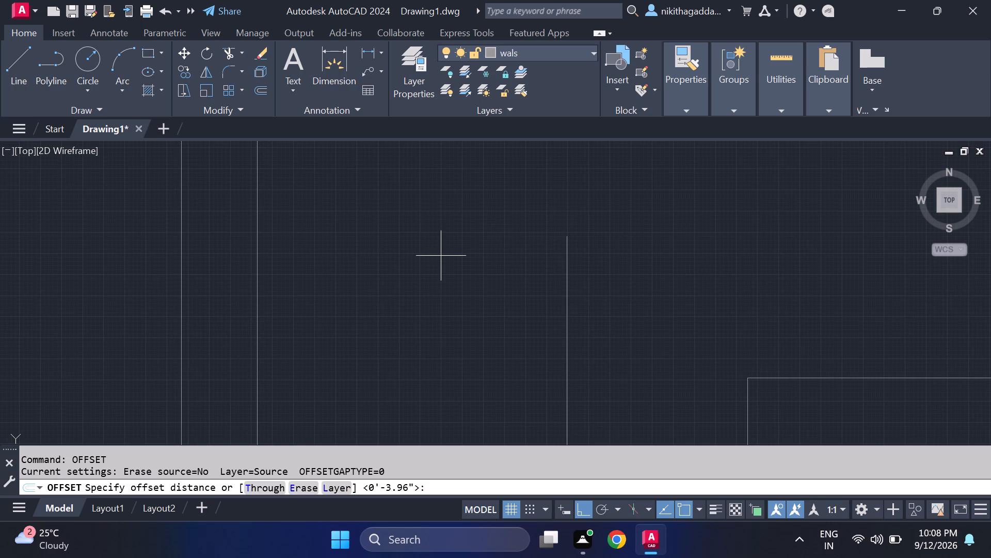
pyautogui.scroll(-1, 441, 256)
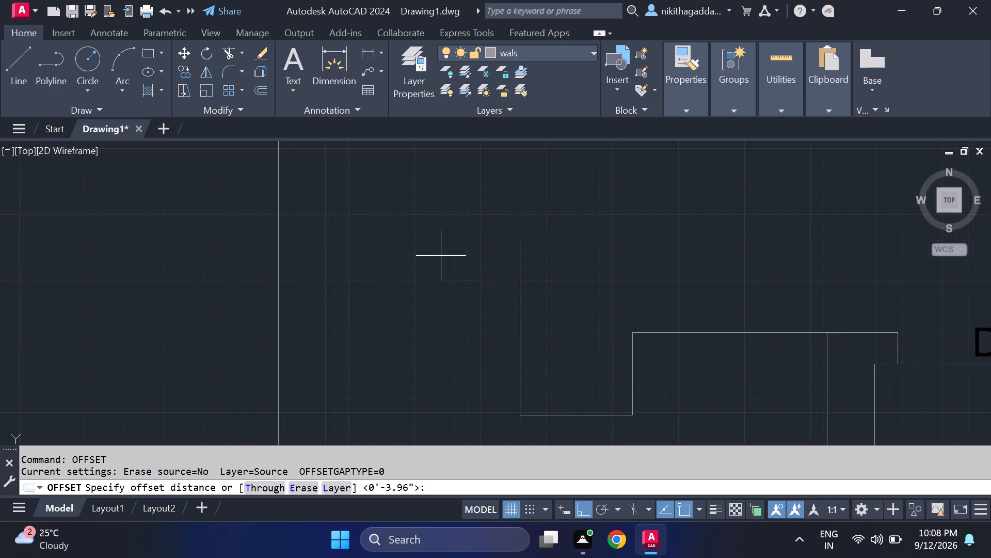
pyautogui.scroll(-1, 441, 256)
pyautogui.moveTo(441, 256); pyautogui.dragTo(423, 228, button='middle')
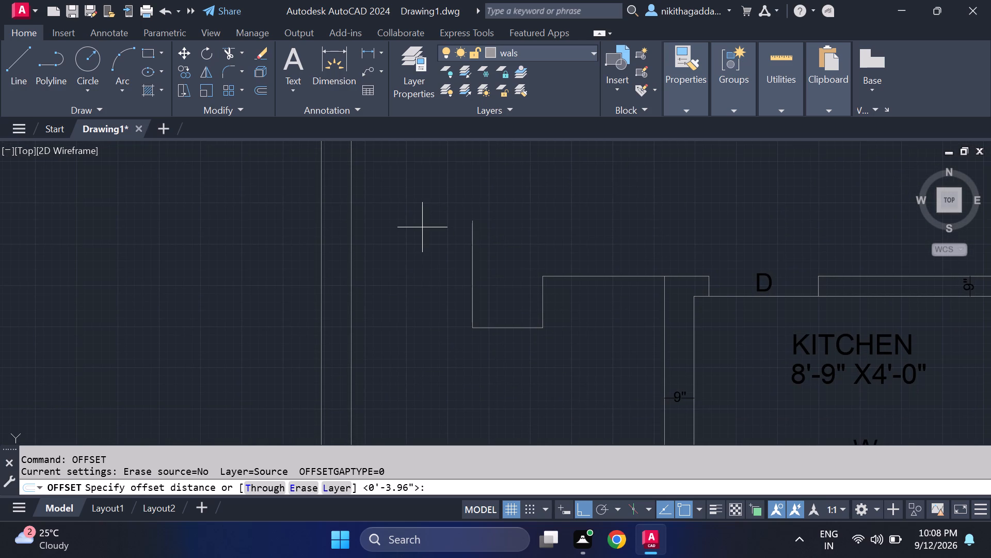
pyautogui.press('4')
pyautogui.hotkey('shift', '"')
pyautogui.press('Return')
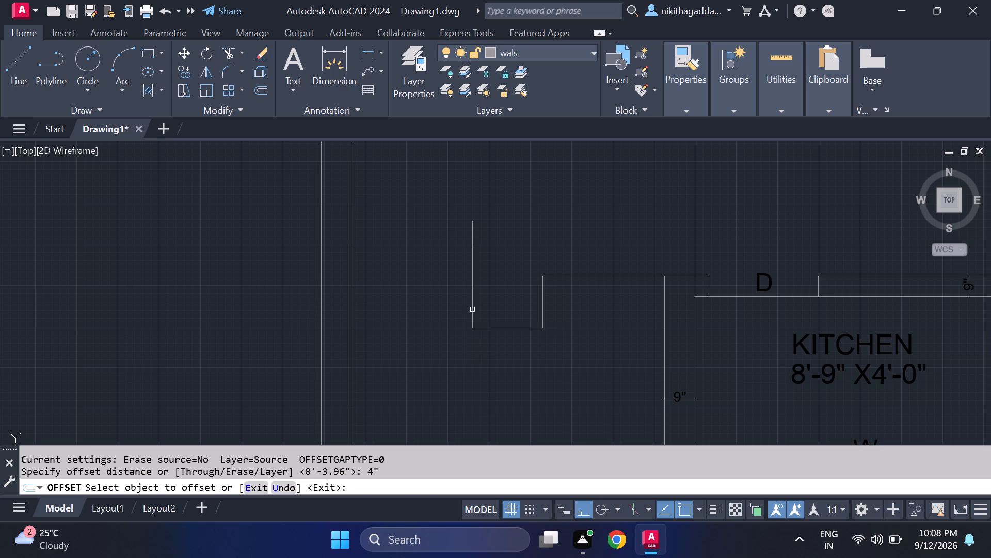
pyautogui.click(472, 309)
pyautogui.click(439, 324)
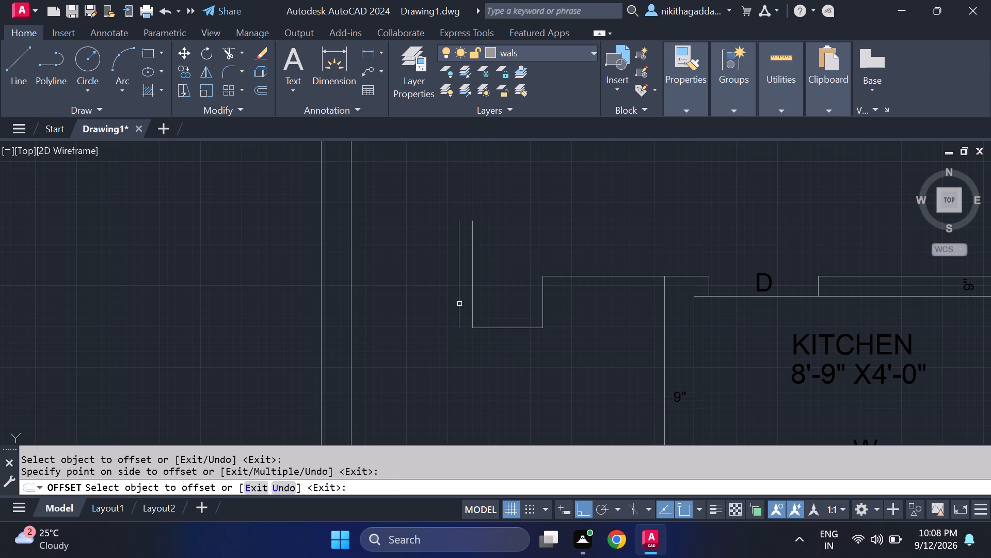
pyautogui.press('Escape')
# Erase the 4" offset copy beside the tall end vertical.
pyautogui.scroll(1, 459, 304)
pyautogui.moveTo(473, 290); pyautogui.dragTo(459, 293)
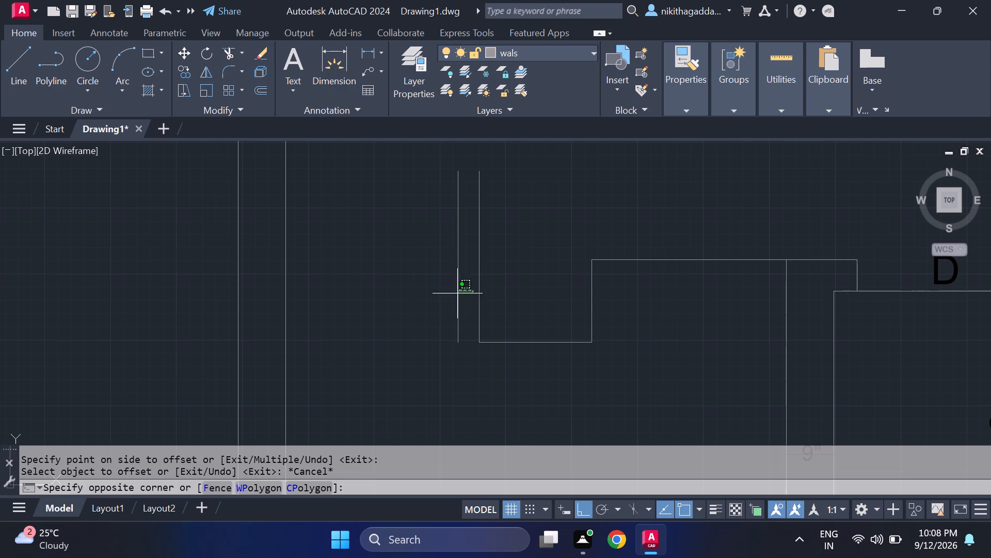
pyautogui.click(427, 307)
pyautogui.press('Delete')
# Offset the stepped lines' tall vertical left, lower horizontal down and short vertical right, each by 2".
pyautogui.write('OF')
pyautogui.press('Return')
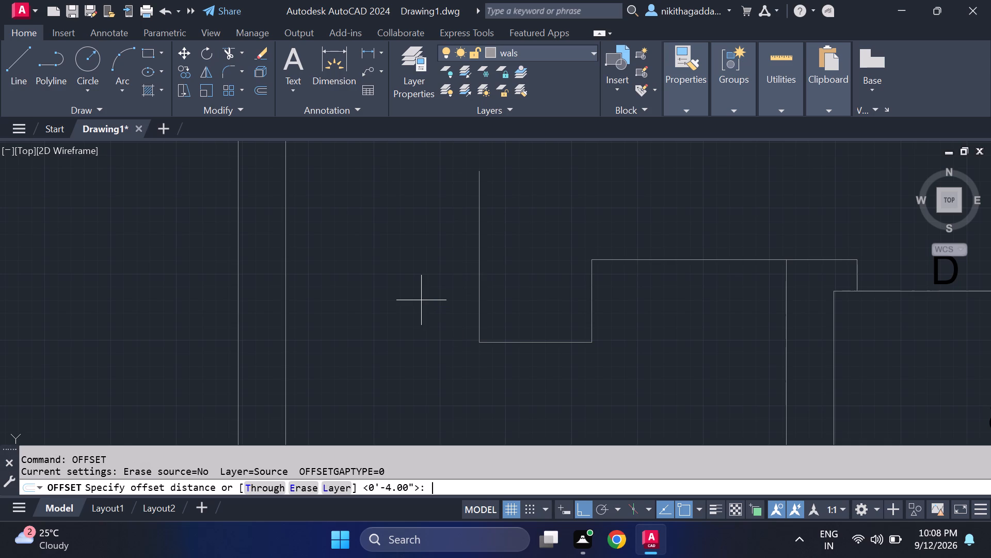
pyautogui.press('2')
pyautogui.hotkey('shift', '"')
pyautogui.press('Return')
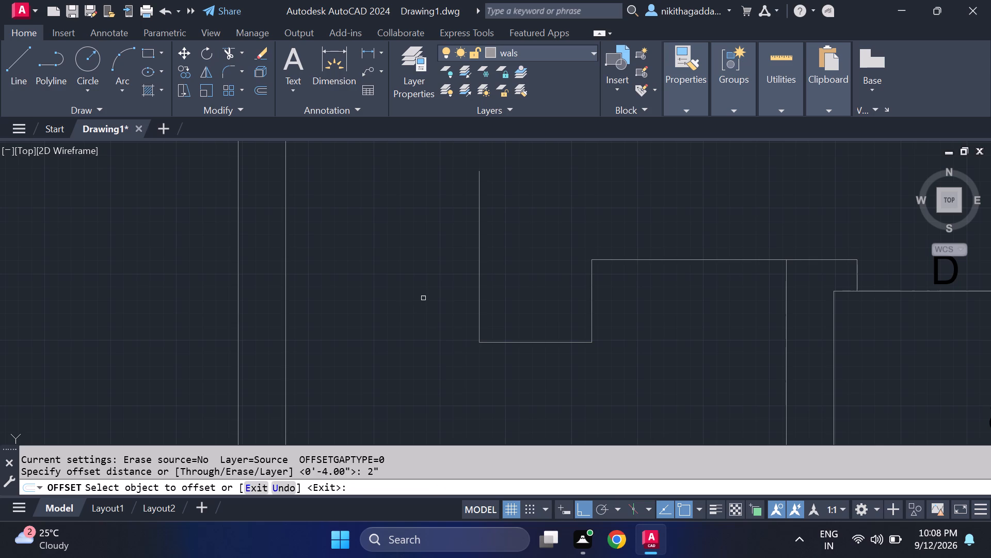
pyautogui.click(480, 260)
pyautogui.click(455, 278)
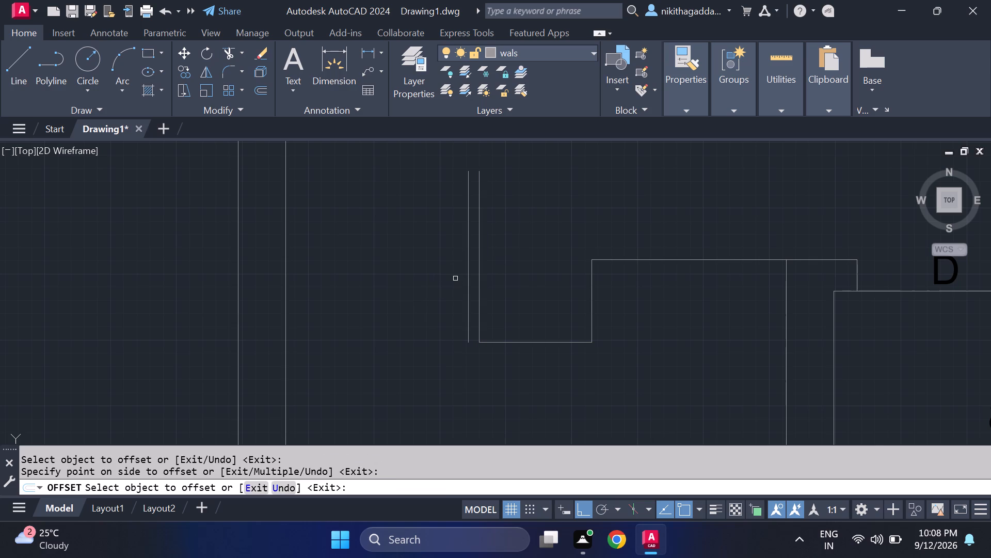
pyautogui.click(515, 344)
pyautogui.click(511, 370)
pyautogui.click(592, 300)
pyautogui.click(619, 308)
pyautogui.scroll(-3, 616, 322)
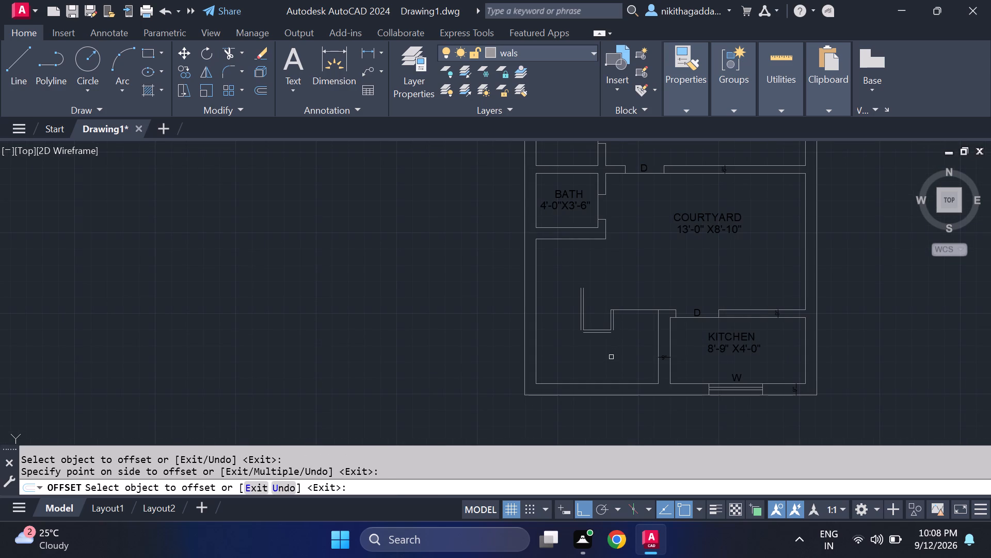
pyautogui.press('Escape')
# Fillet the 2" offset lines with zero radius to close both lower outer corners of the stepped wall.
pyautogui.write('FILL')
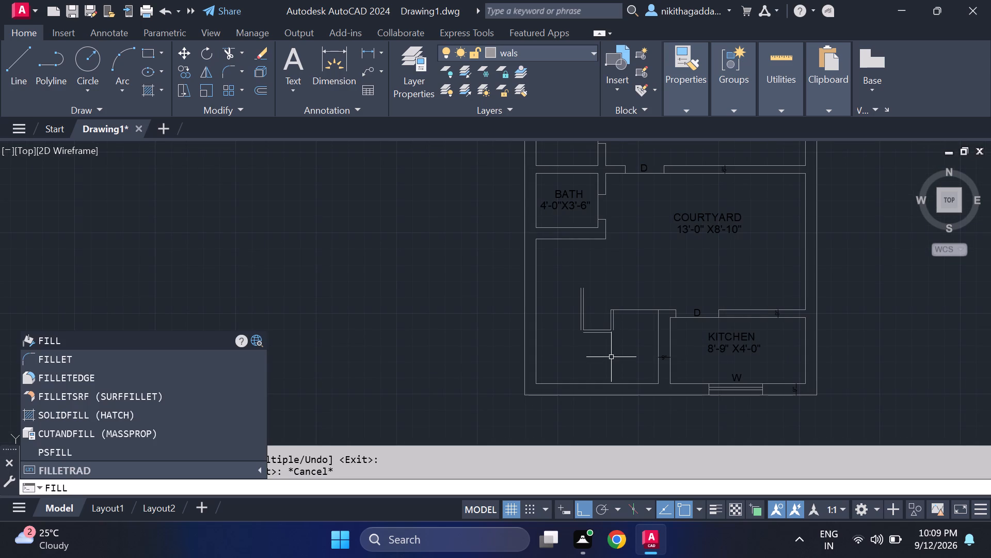
pyautogui.write('ET')
pyautogui.press('Return')
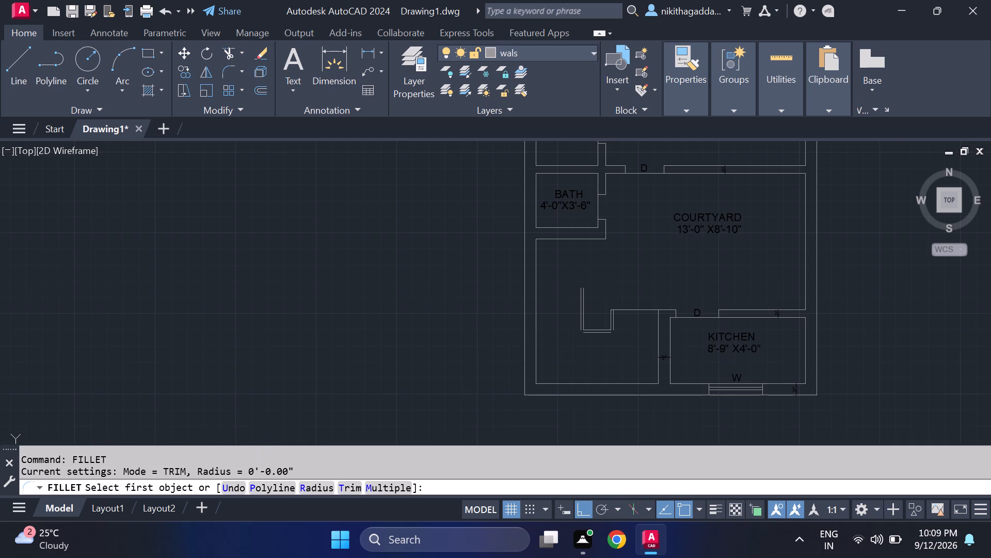
pyautogui.scroll(2, 573, 343)
pyautogui.click(593, 305)
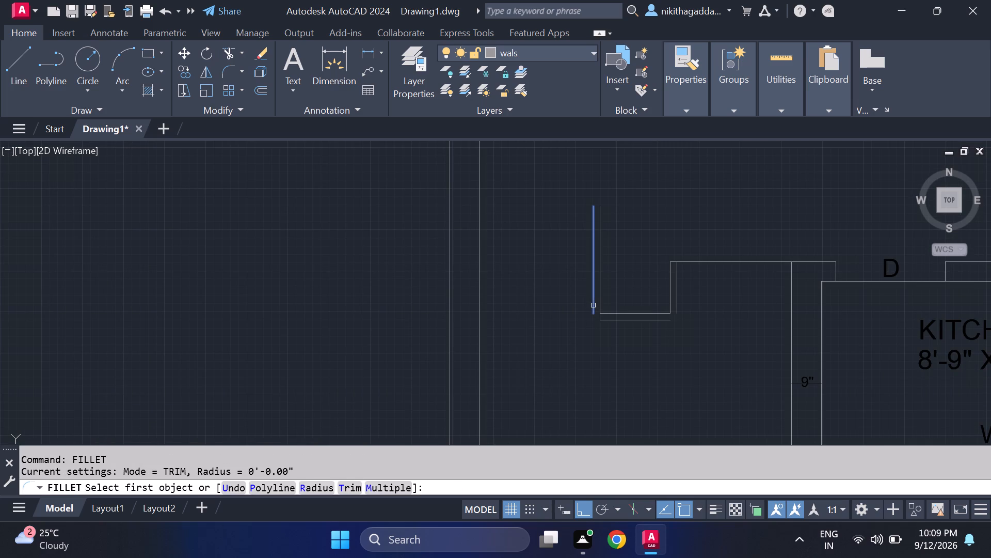
pyautogui.click(609, 322)
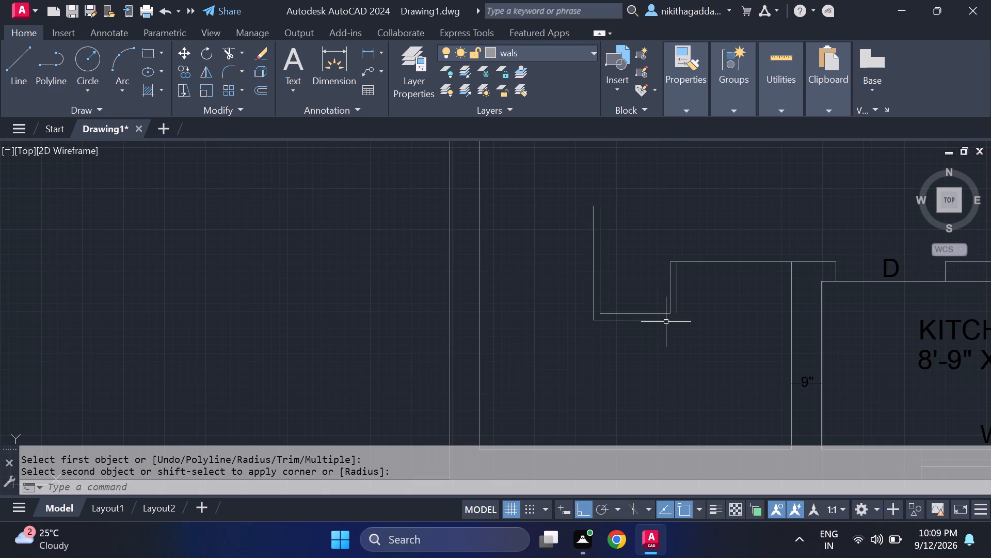
pyautogui.press('n')
pyautogui.press('Escape')
pyautogui.press('space')
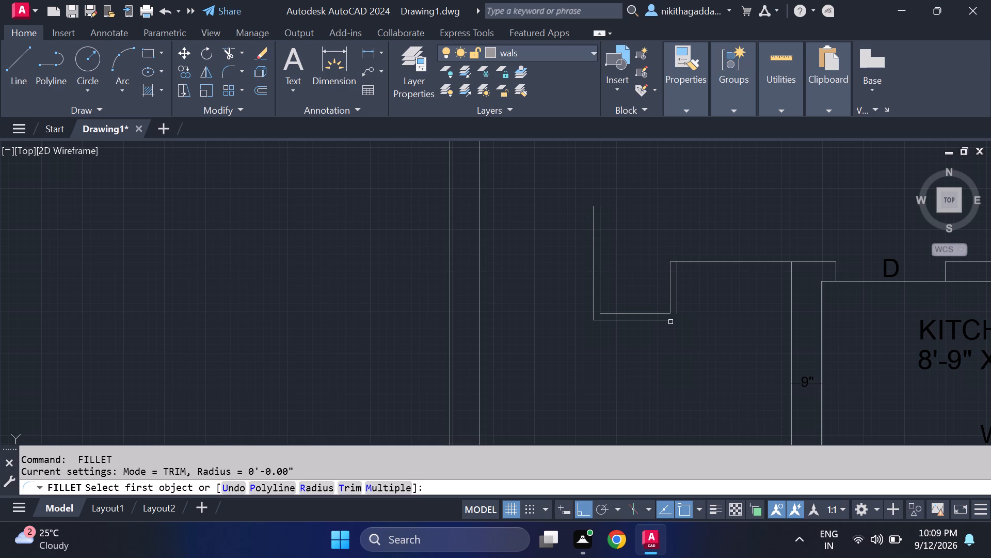
pyautogui.click(668, 320)
pyautogui.click(676, 313)
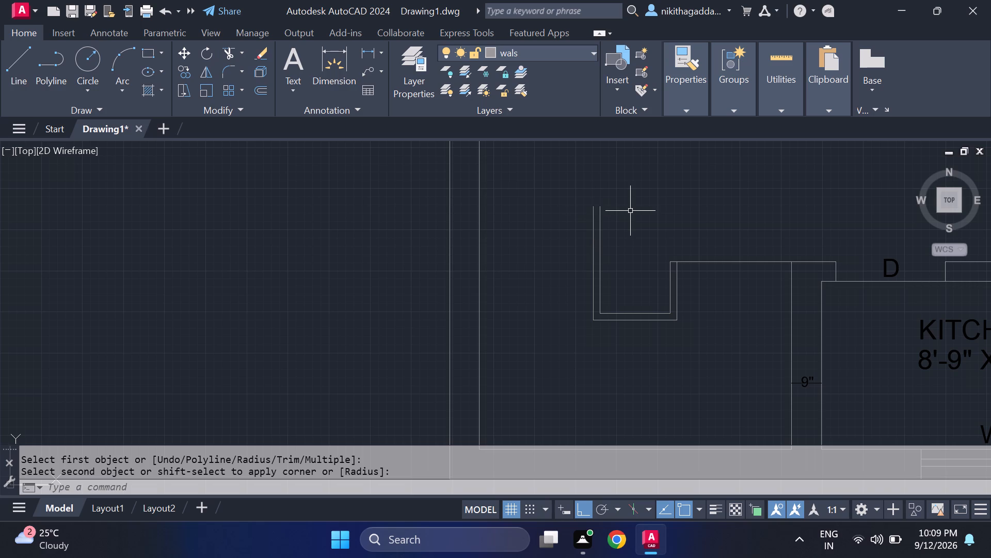
# Draw a short line closing the open top end between the two faces of the stepped wall.
pyautogui.press('l')
pyautogui.press('Return')
pyautogui.scroll(2, 644, 230)
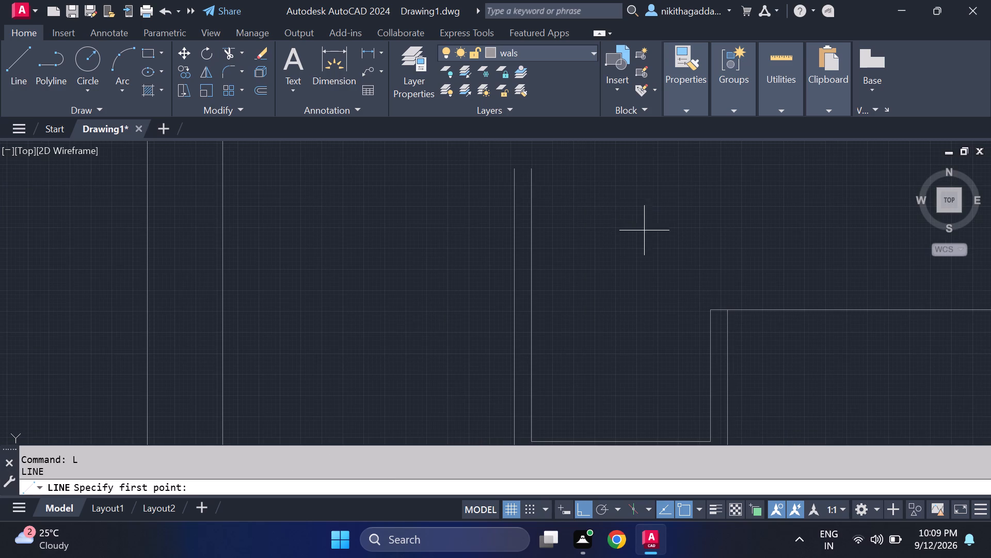
pyautogui.click(513, 170)
pyautogui.click(533, 168)
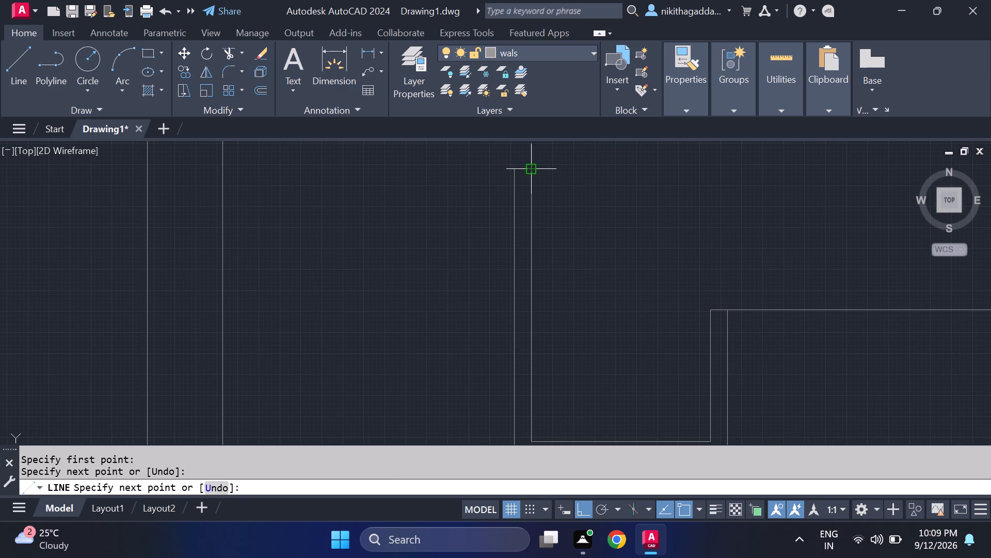
pyautogui.press('Escape')
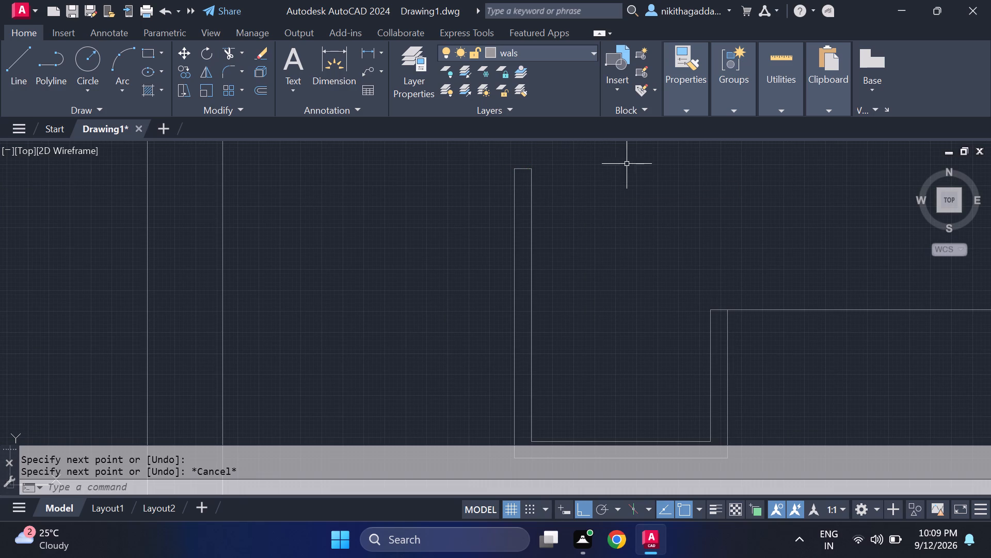
# Draw a horizontal line from just below the stepped wall's top-left corner to the left outer wall's inner face.
pyautogui.scroll(-4, 720, 320)
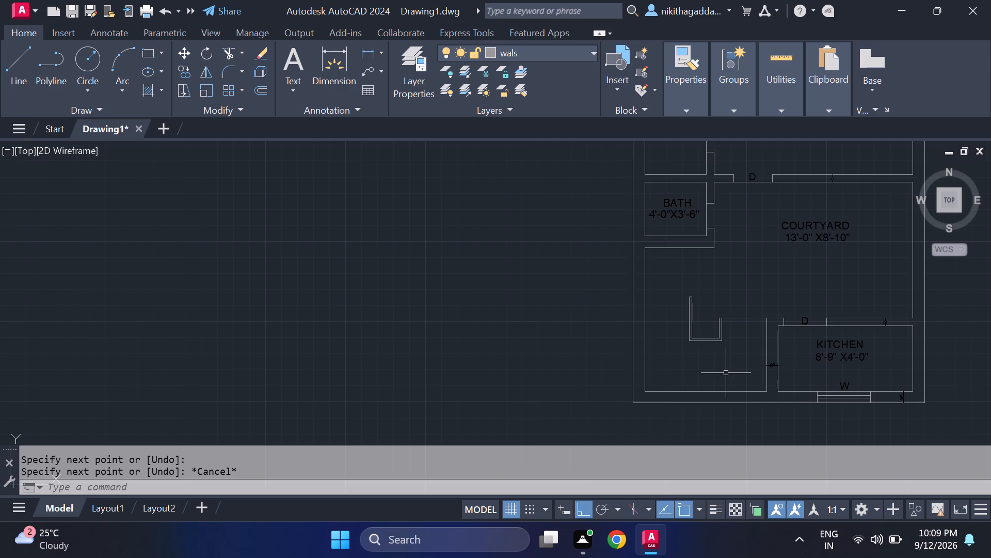
pyautogui.press('l')
pyautogui.press('Return')
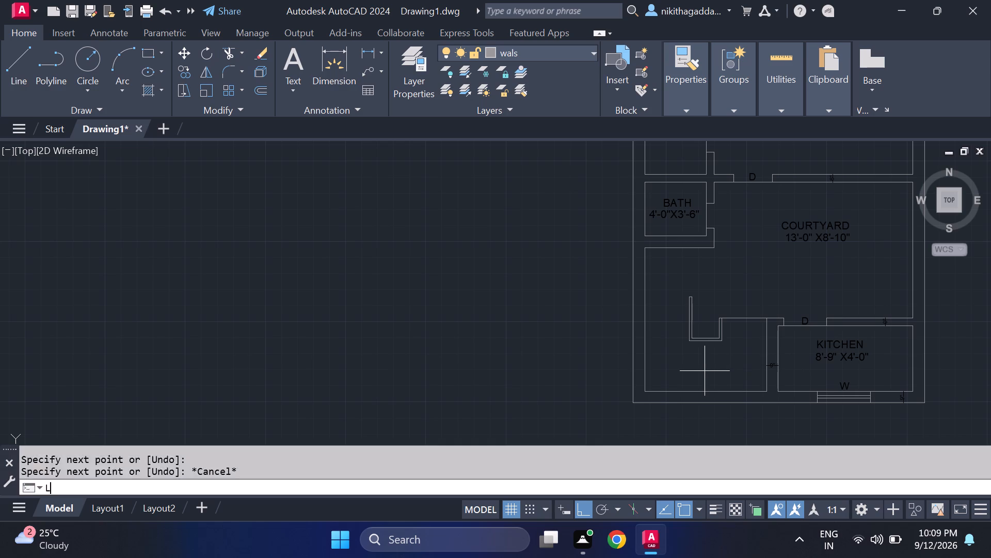
pyautogui.scroll(1, 704, 311)
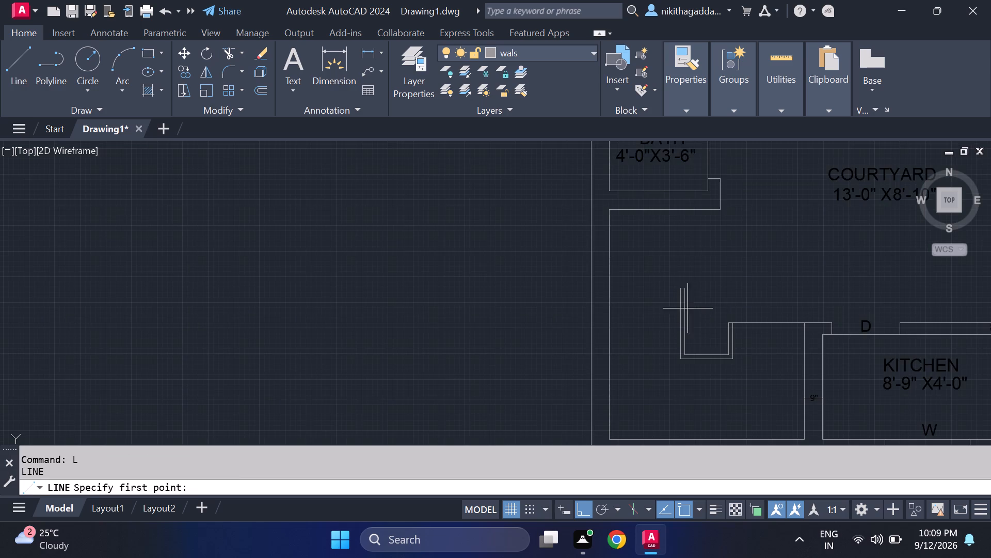
pyautogui.scroll(1, 675, 307)
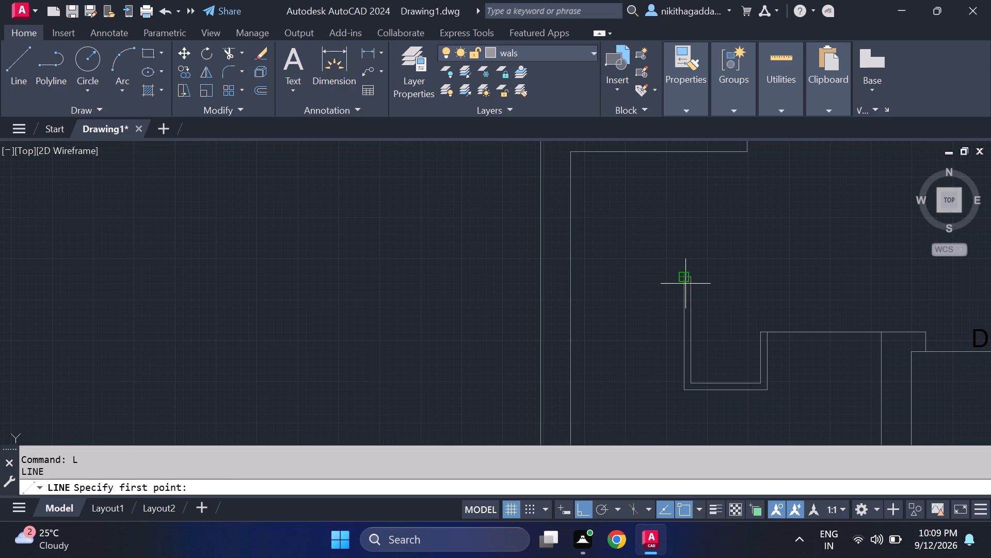
pyautogui.scroll(1, 683, 284)
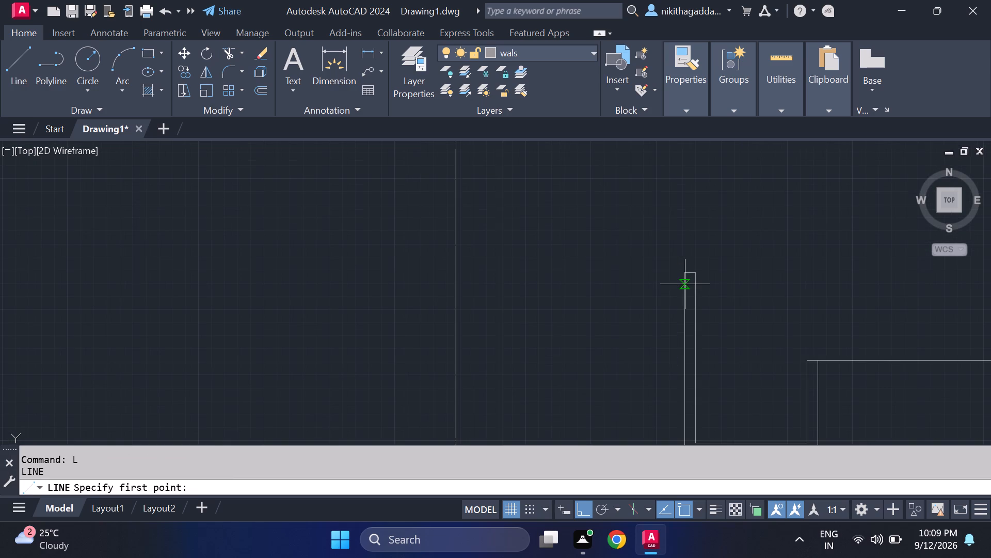
pyautogui.scroll(2, 685, 283)
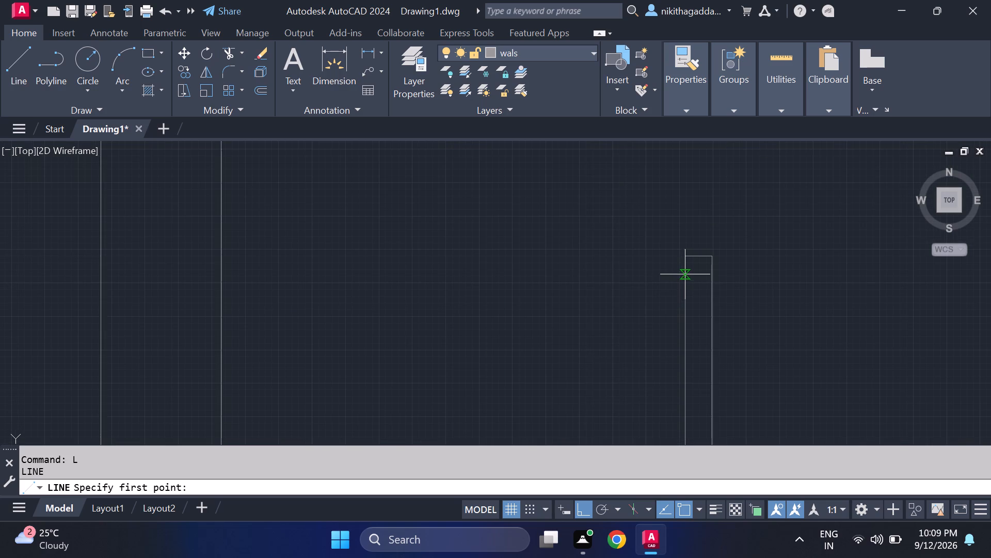
pyautogui.click(685, 268)
pyautogui.scroll(-3, 345, 274)
pyautogui.click(314, 275)
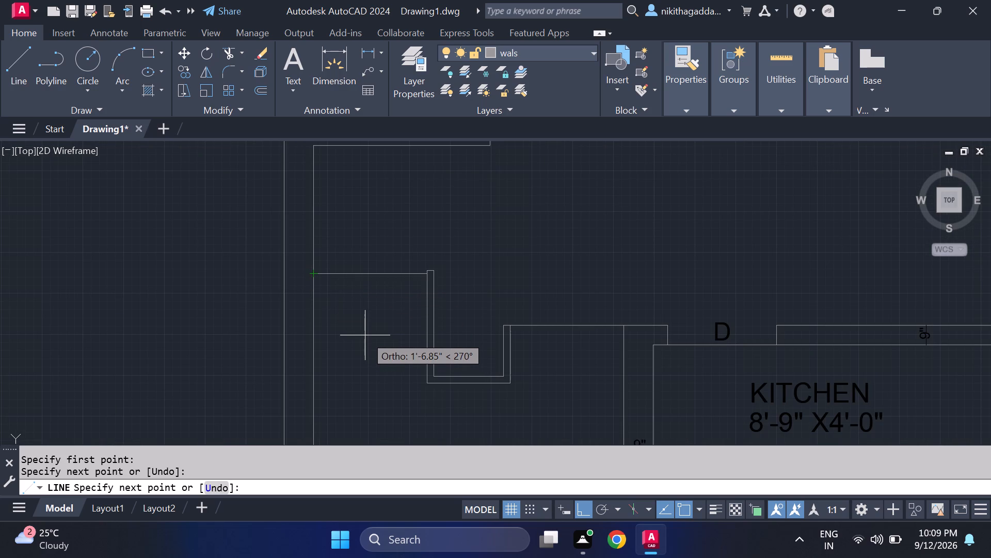
pyautogui.press('Escape')
# Offset the horizontal line beside the stepped wall downward four times at one equal, picked spacing to form stair tread lines.
pyautogui.write('OF')
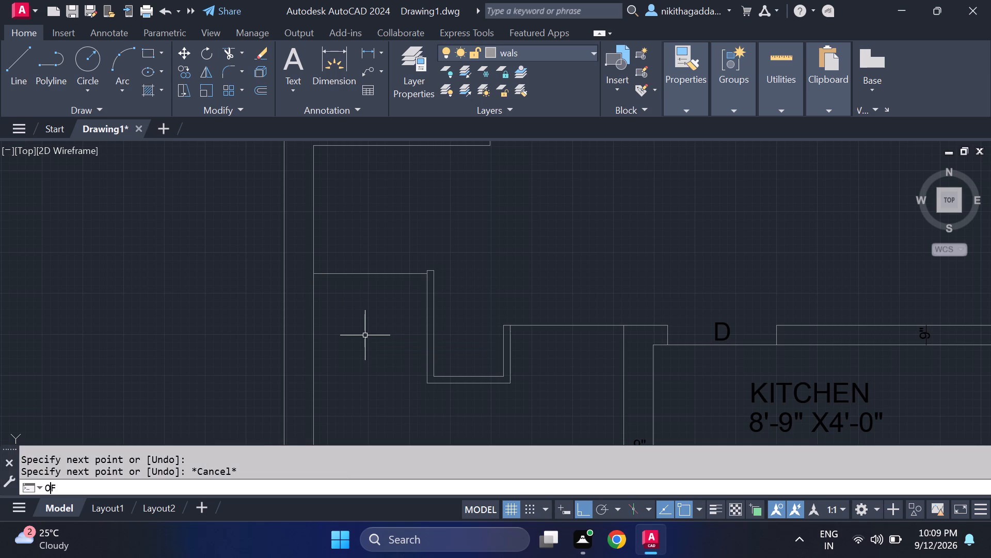
pyautogui.press('Return')
pyautogui.scroll(-3, 365, 335)
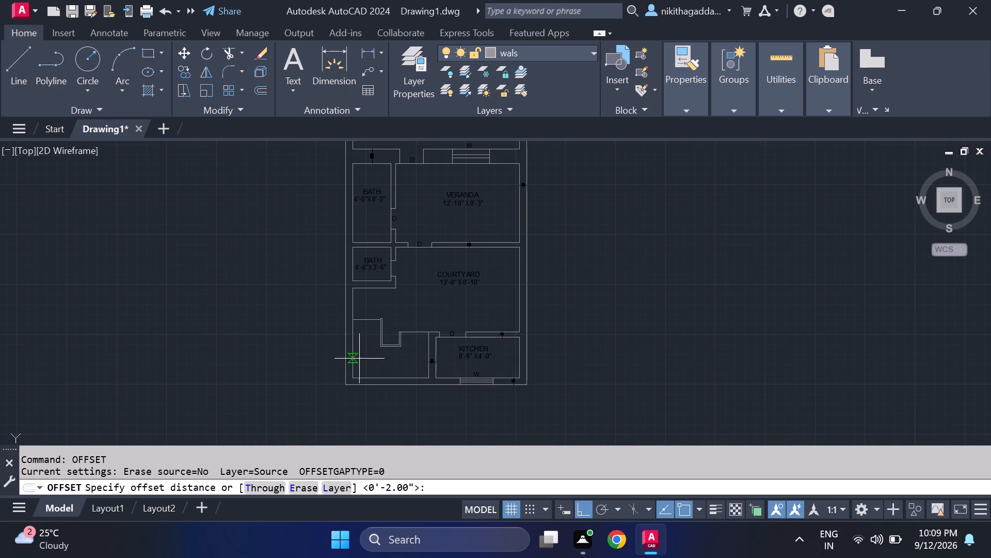
pyautogui.scroll(2, 380, 350)
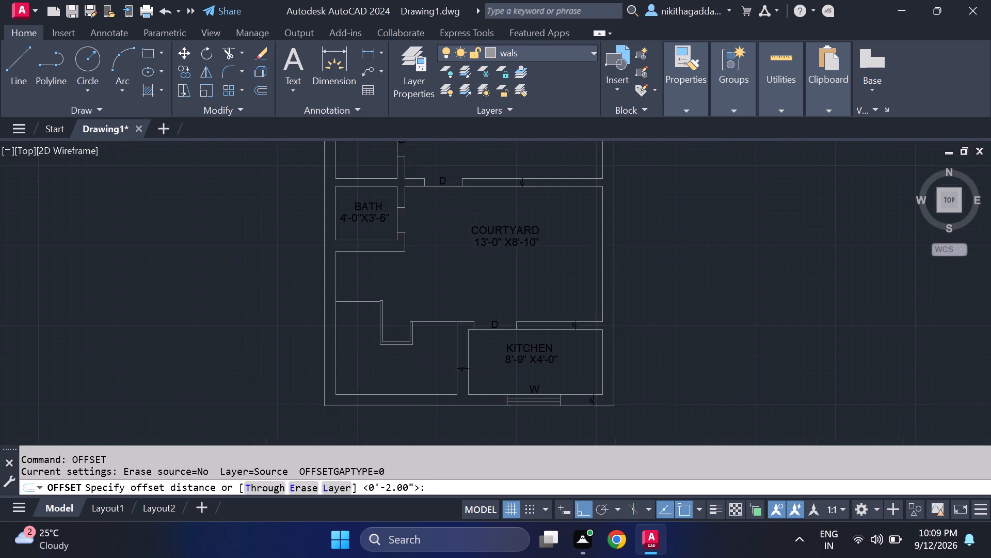
pyautogui.scroll(1, 375, 358)
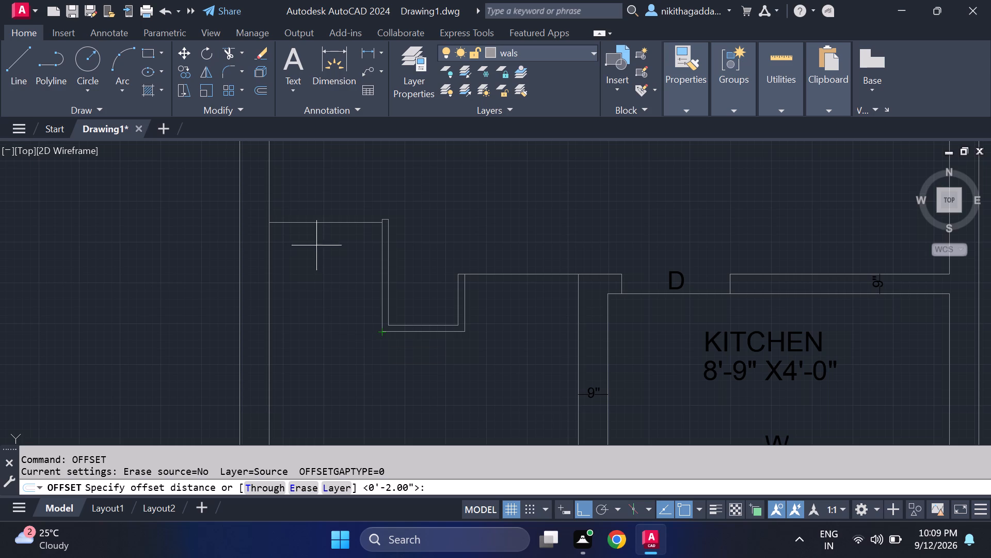
pyautogui.click(324, 225)
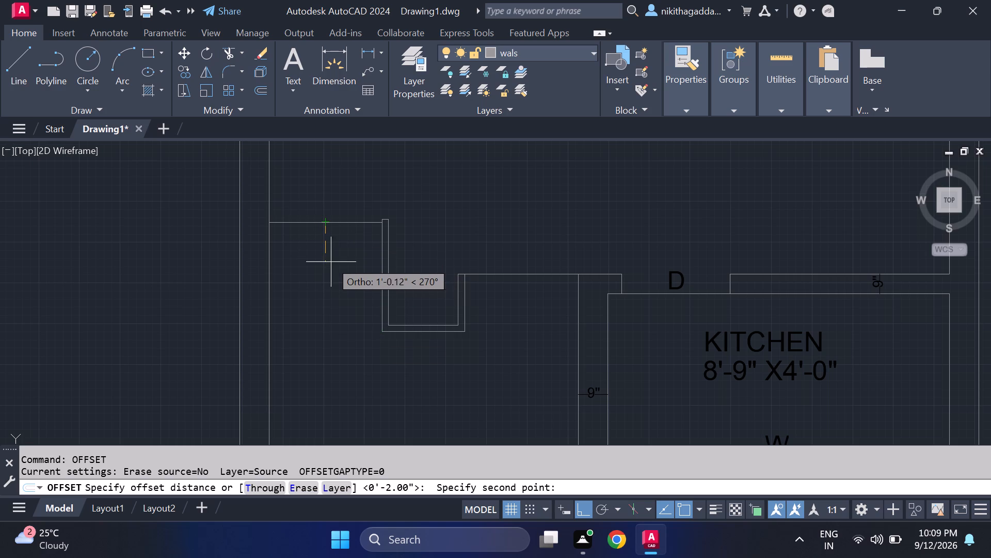
pyautogui.click(325, 251)
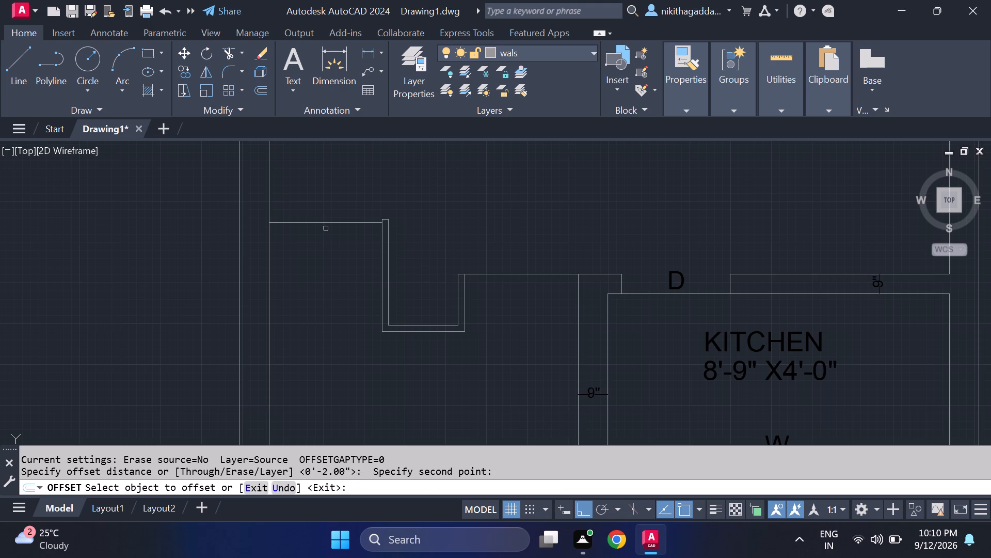
pyautogui.click(328, 224)
pyautogui.moveTo(321, 301); pyautogui.dragTo(321, 292)
pyautogui.click(330, 252)
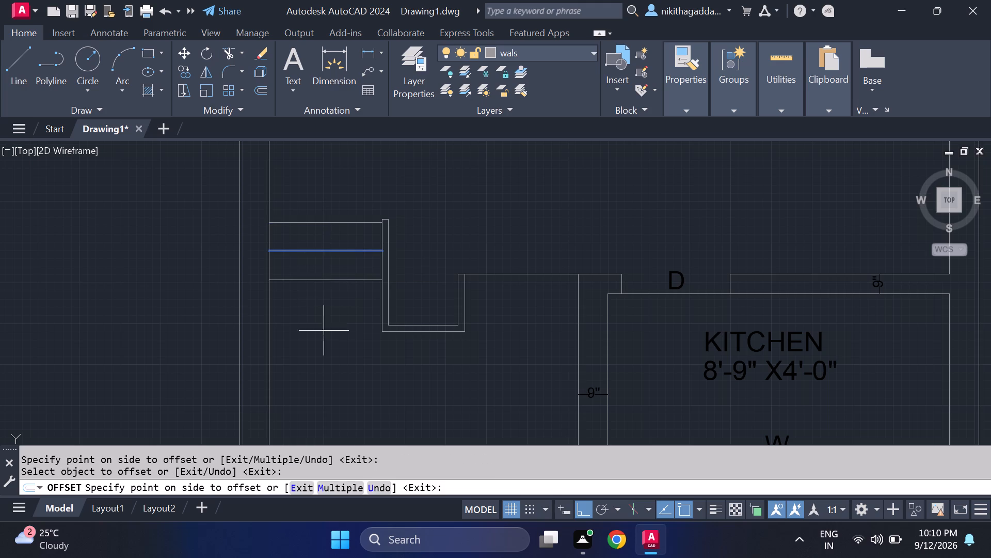
pyautogui.click(324, 339)
pyautogui.click(332, 281)
pyautogui.click(330, 333)
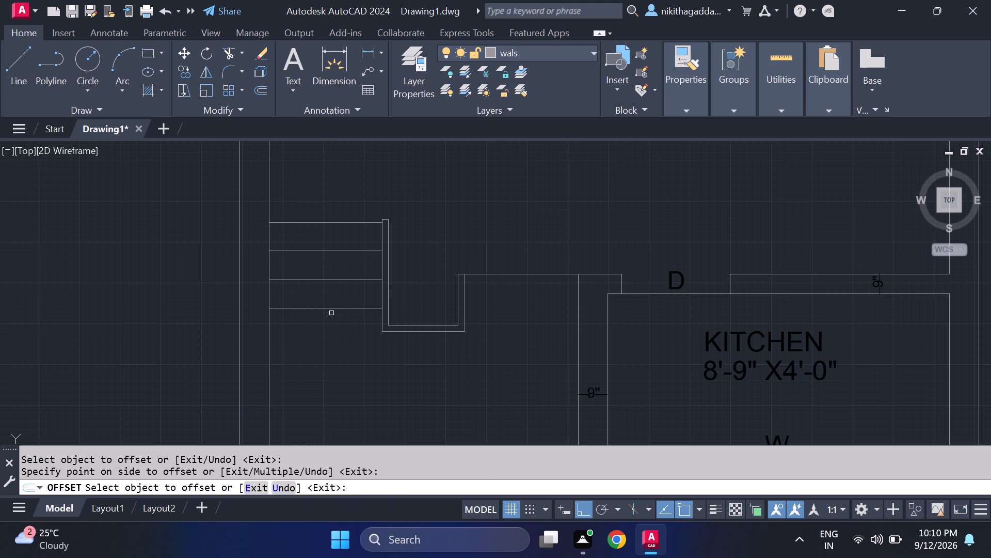
pyautogui.click(332, 308)
pyautogui.click(323, 369)
pyautogui.moveTo(340, 350); pyautogui.dragTo(344, 389, button='middle')
pyautogui.press('Escape')
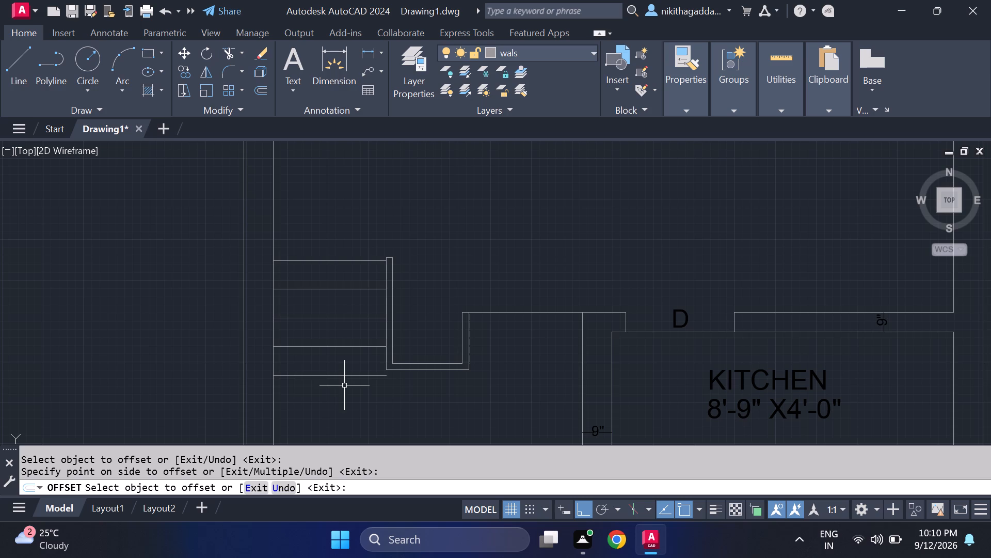
# Move the lowest tread line up so its right end meets the stepped wall's lower-left outer corner.
pyautogui.scroll(1, 404, 371)
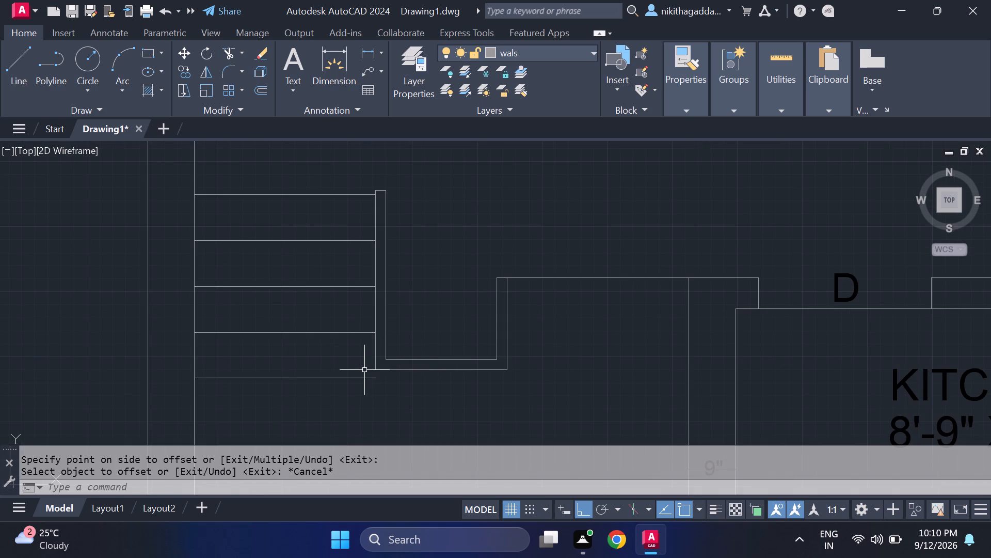
pyautogui.moveTo(363, 370); pyautogui.dragTo(346, 374)
pyautogui.click(300, 395)
pyautogui.press('m')
pyautogui.press('Return')
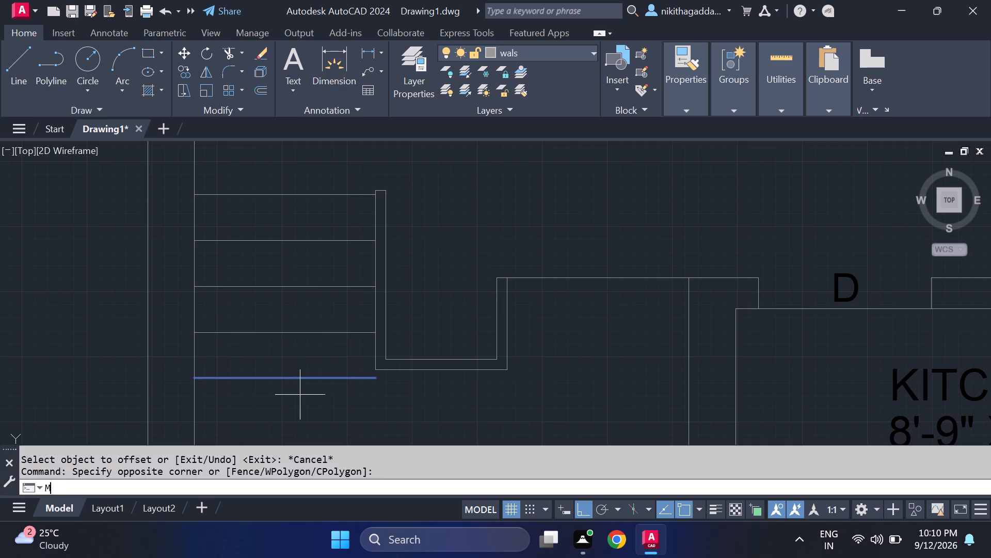
pyautogui.click(376, 379)
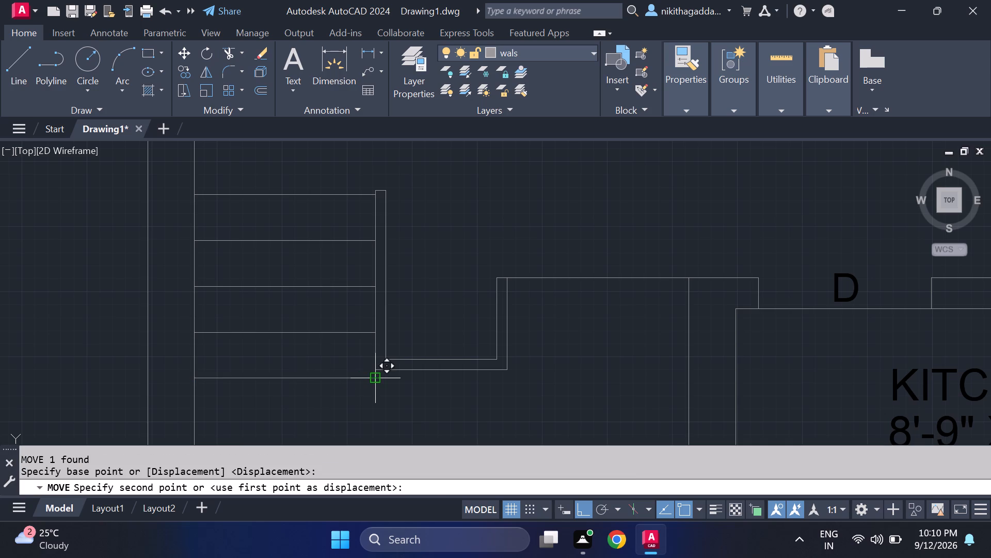
pyautogui.click(376, 370)
# With ortho off, draw a diagonal winder line from the stepped wall's lower-left outer corner down to the left wall's inner face.
pyautogui.scroll(-2, 399, 404)
pyautogui.moveTo(399, 401); pyautogui.dragTo(407, 308, button='middle')
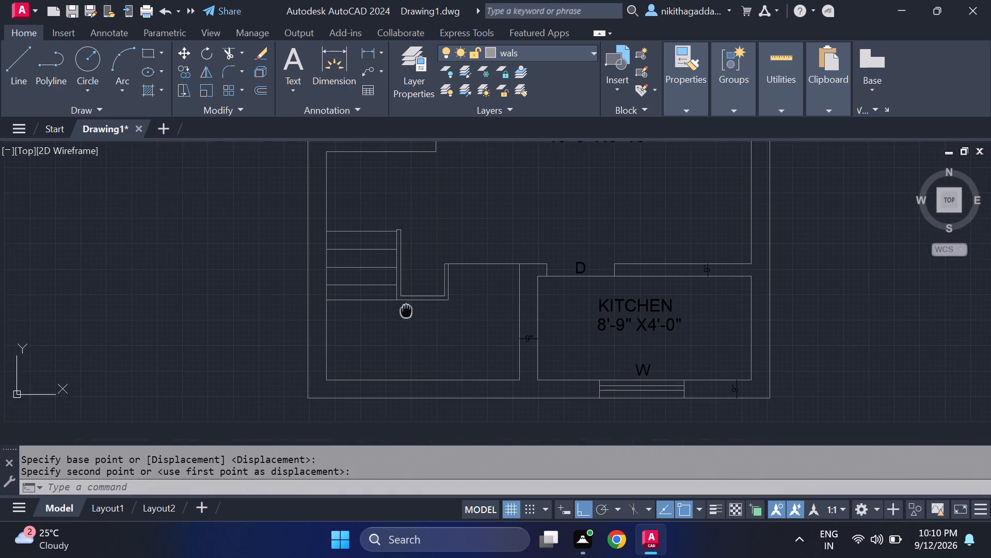
pyautogui.moveTo(407, 308); pyautogui.dragTo(408, 308, button='middle')
pyautogui.press('l')
pyautogui.press('Return')
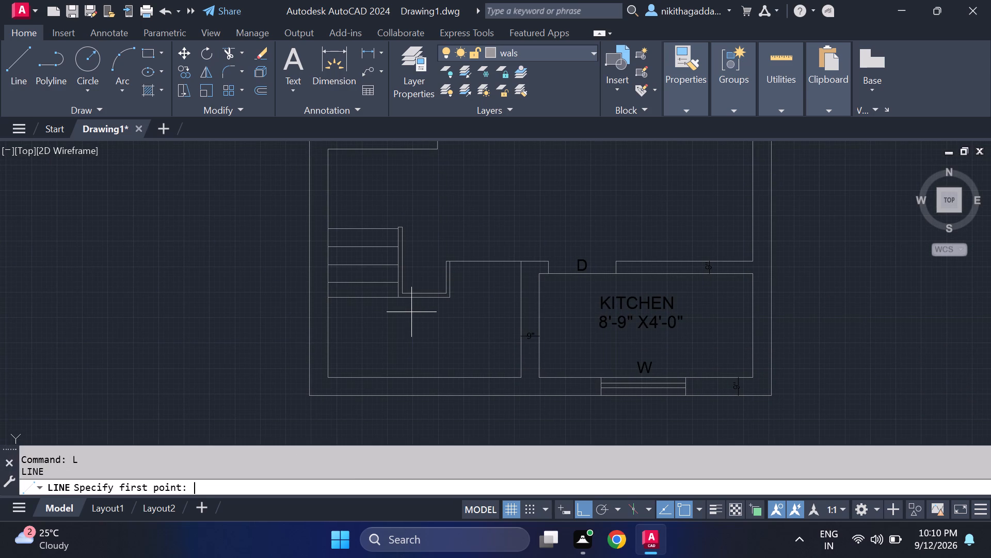
pyautogui.press('F8')
pyautogui.scroll(2, 411, 332)
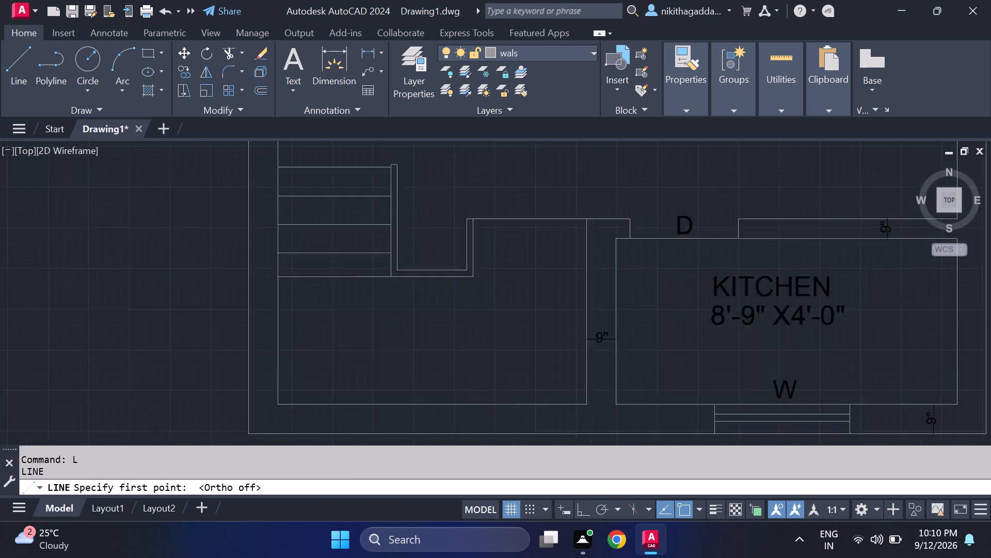
pyautogui.click(378, 246)
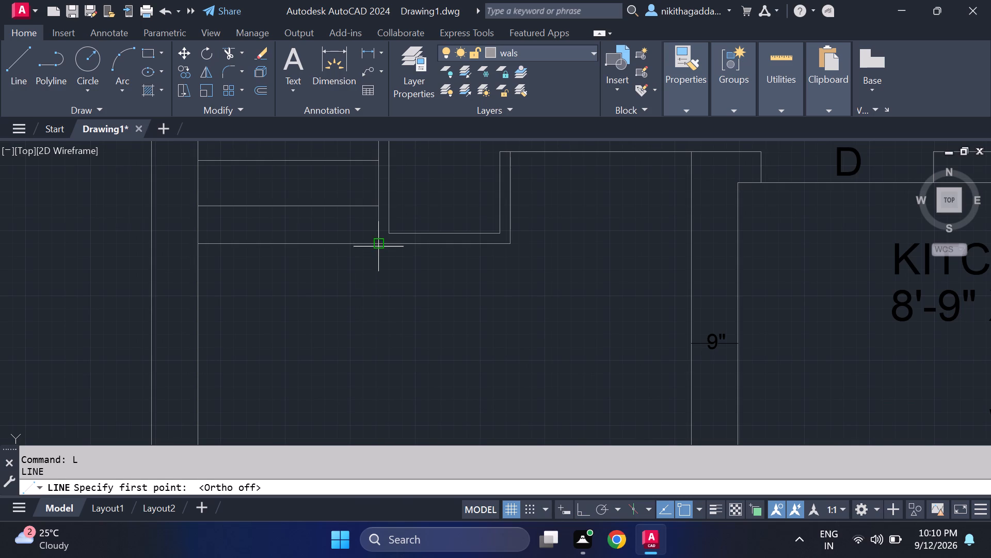
pyautogui.moveTo(337, 383); pyautogui.dragTo(480, 257, button='middle')
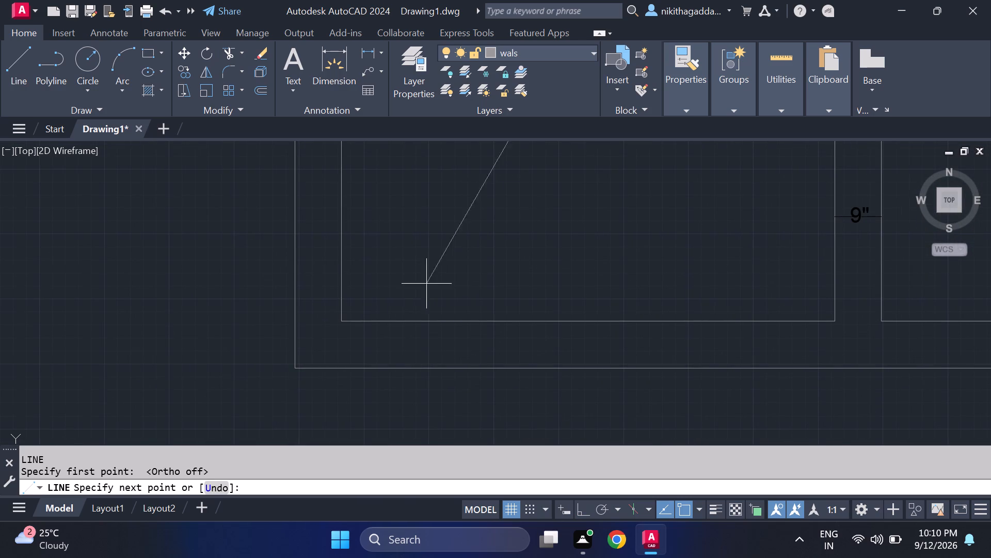
pyautogui.moveTo(361, 252); pyautogui.dragTo(383, 329, button='middle')
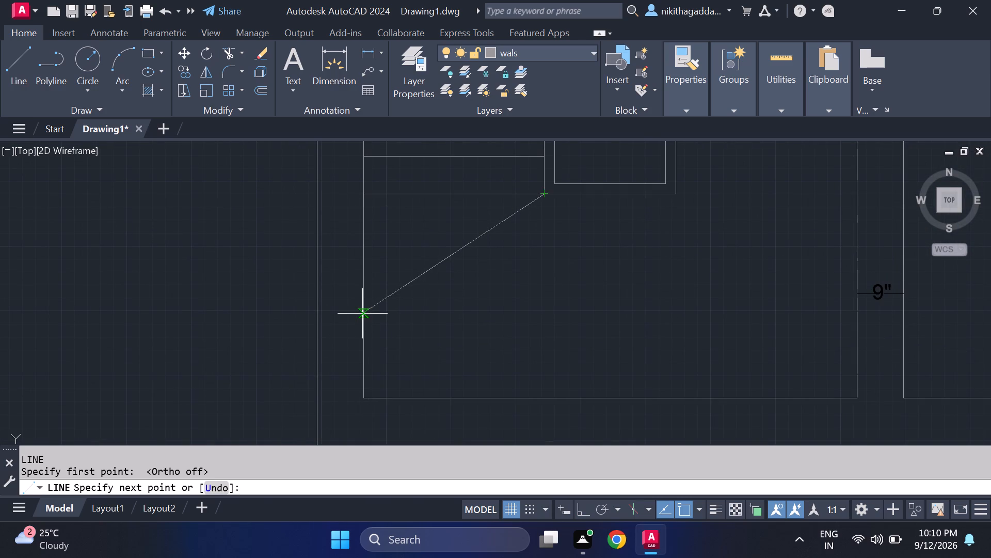
pyautogui.click(362, 314)
pyautogui.press('Escape')
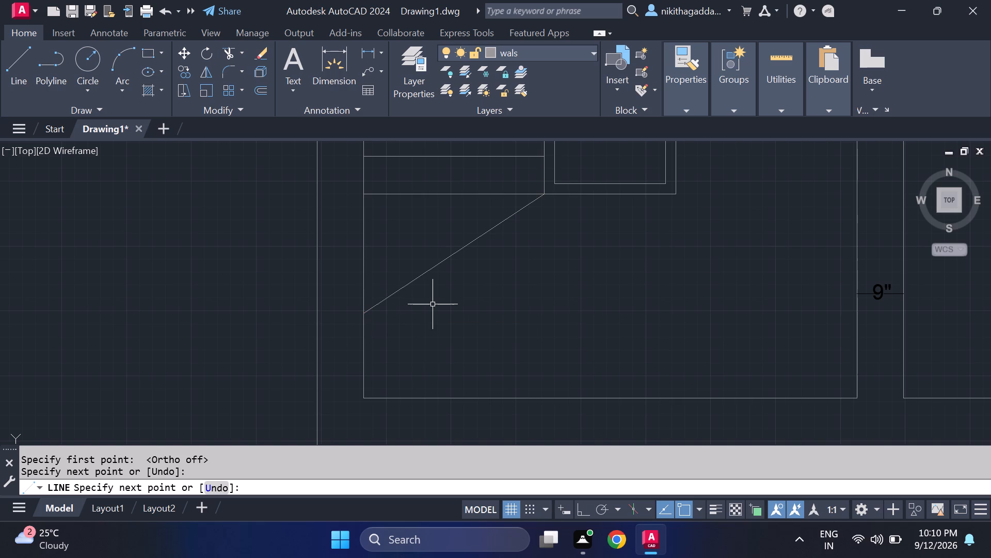
# Draw a steeper diagonal winder line from just right of the stepped wall's lower-left corner to the bottom wall's inner face.
pyautogui.press('l')
pyautogui.press('Return')
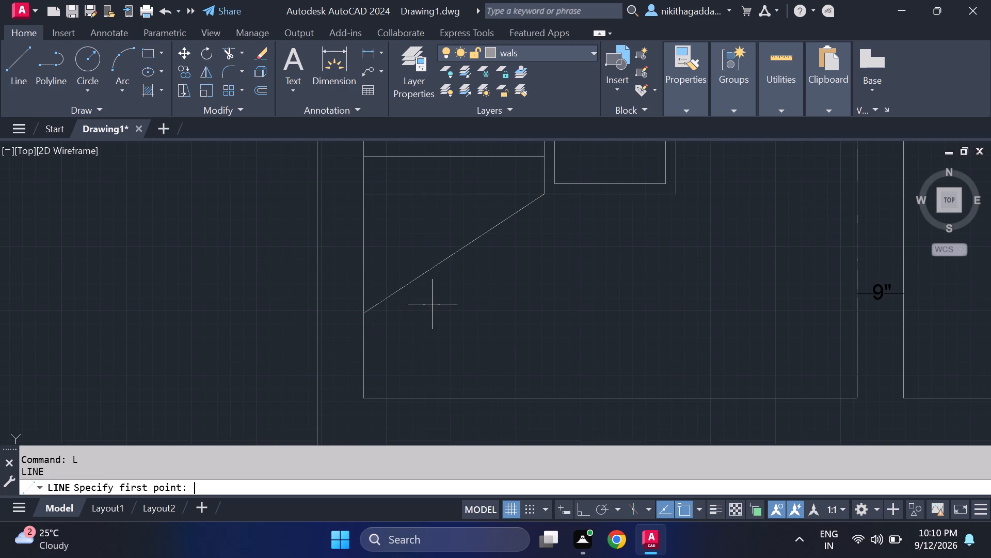
pyautogui.click(552, 199)
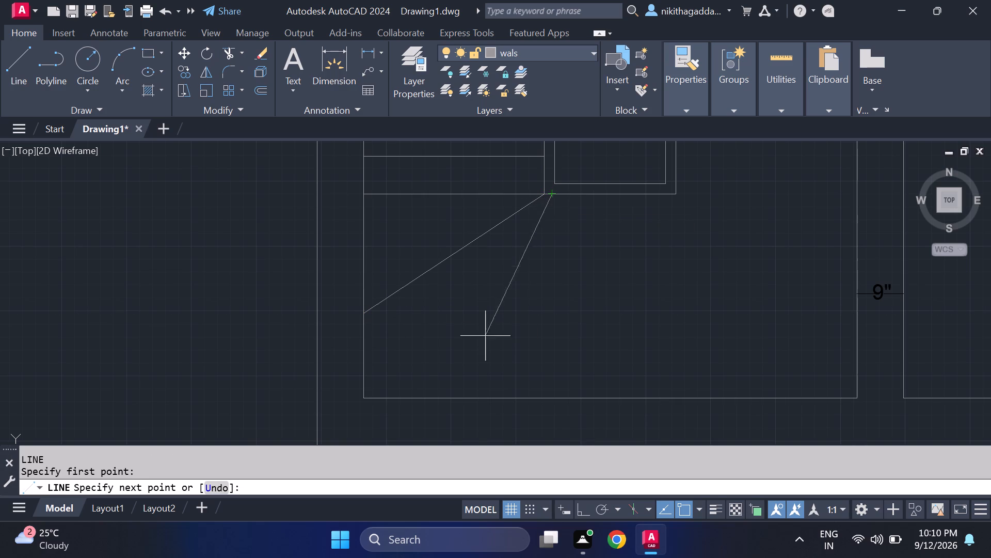
pyautogui.click(439, 400)
pyautogui.press('Escape')
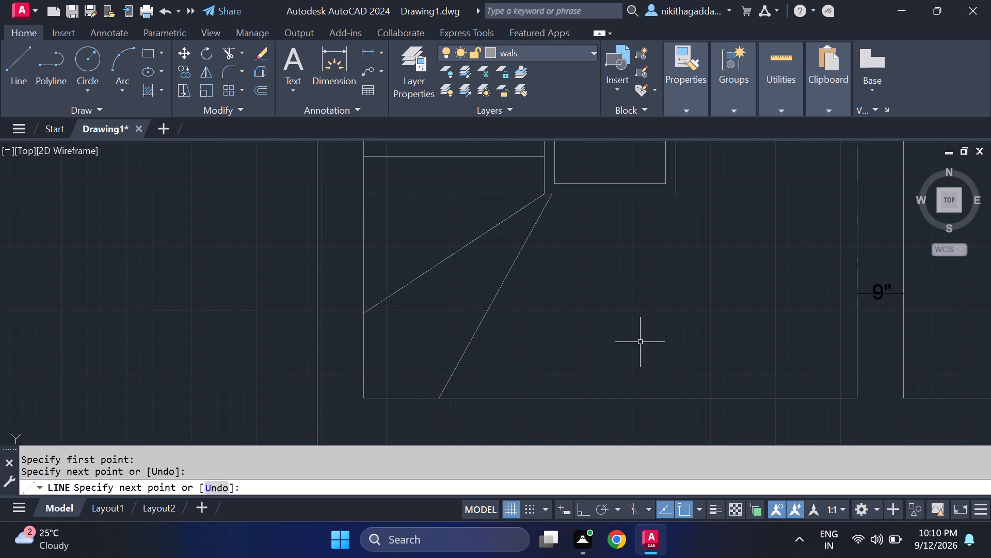
# Draw three roughly evenly spaced vertical tread lines from the stepped wall's lower edge down to the bottom wall's inner face.
pyautogui.press('space')
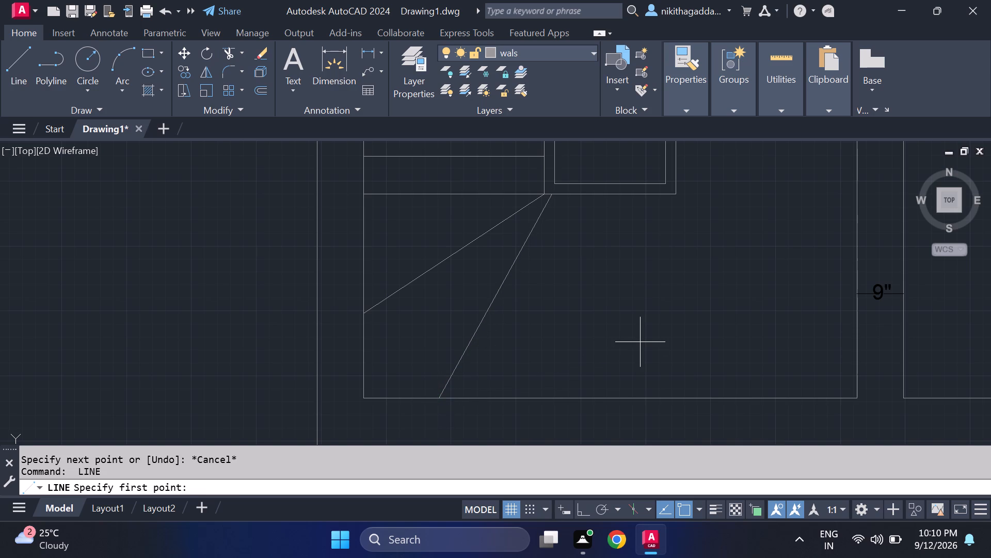
pyautogui.click(574, 195)
pyautogui.click(572, 403)
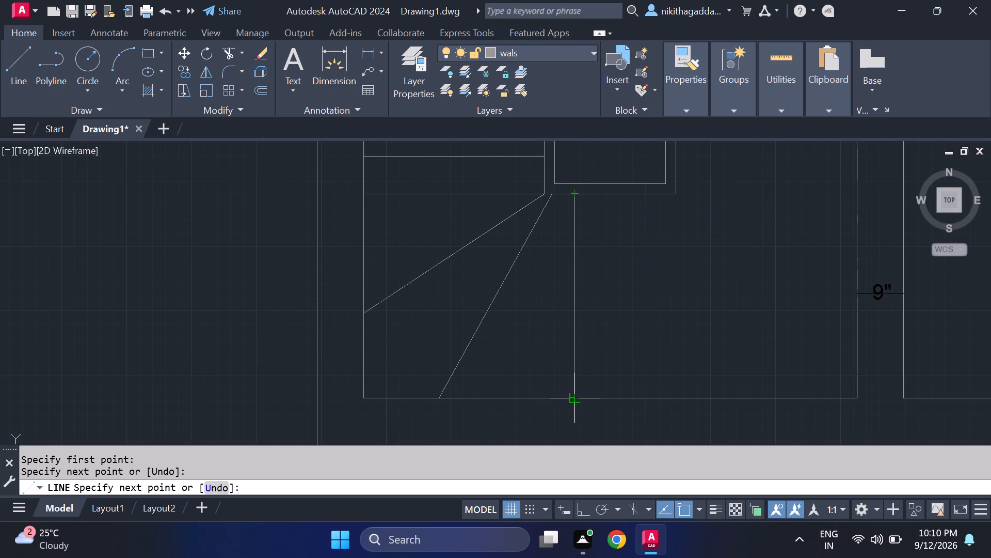
pyautogui.press('space')
pyautogui.press('space')
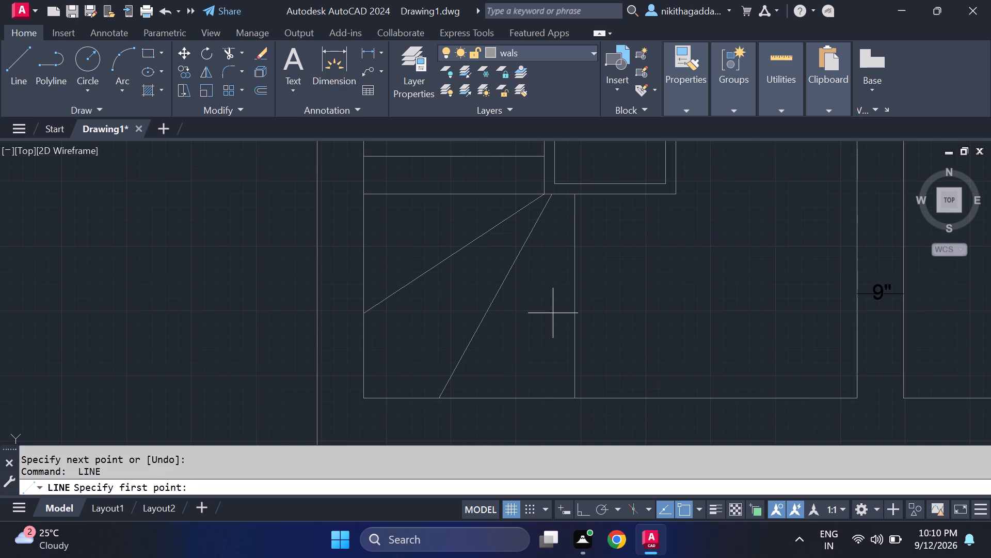
pyautogui.click(614, 198)
pyautogui.click(606, 402)
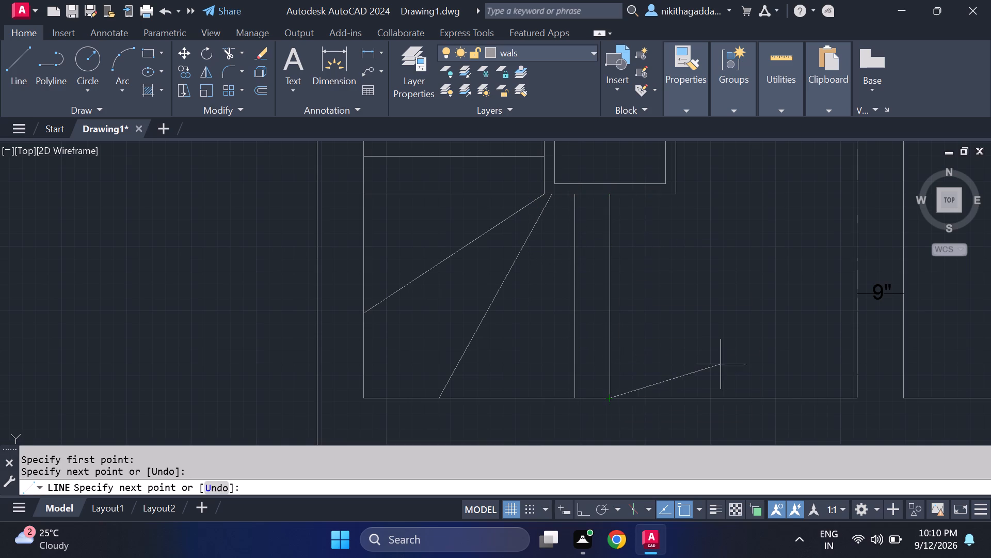
pyautogui.press('Escape')
pyautogui.press('space')
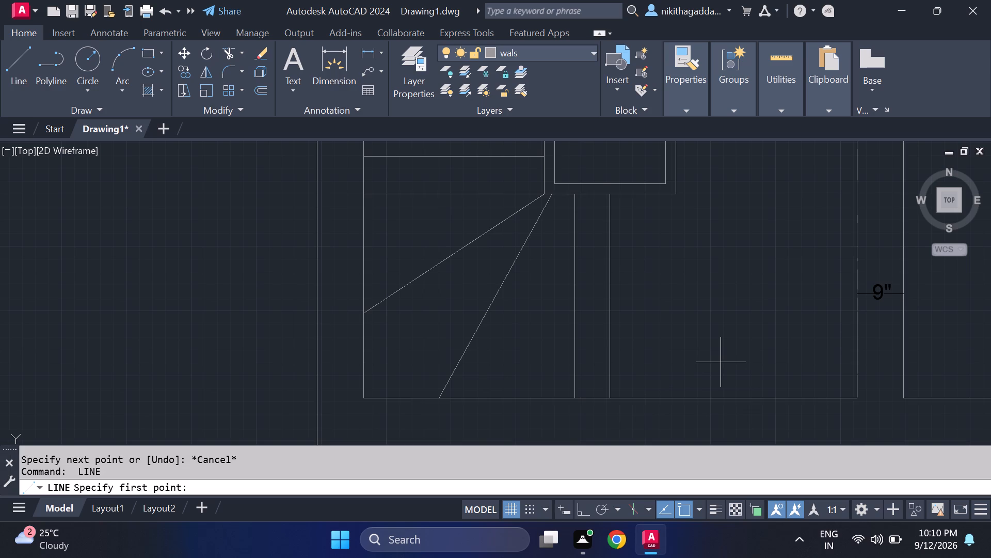
pyautogui.click(647, 200)
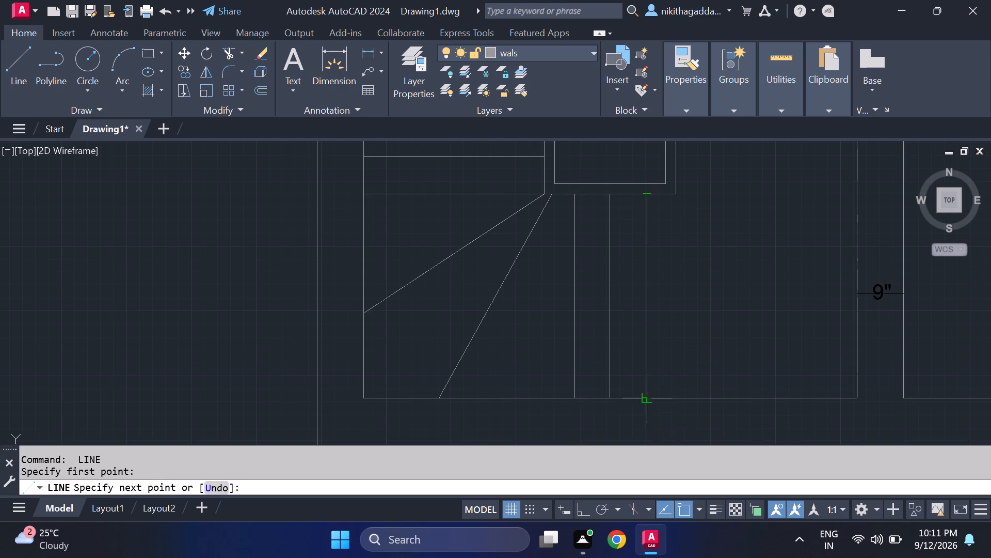
pyautogui.click(647, 400)
pyautogui.press('Escape')
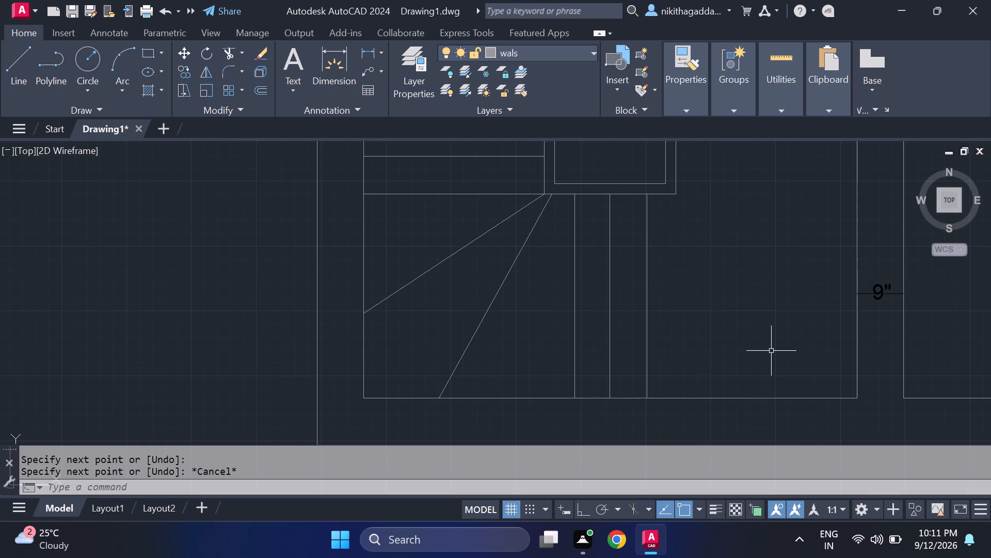
# Draw a diagonal winder line from just left of the stepped wall's lower-right corner down to the bottom wall's inner face.
pyautogui.press('space')
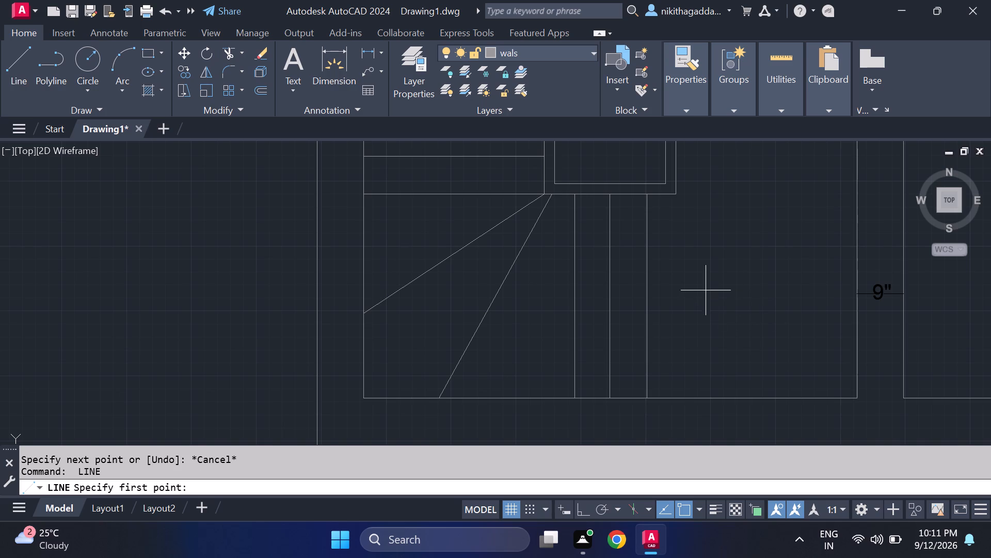
pyautogui.click(663, 196)
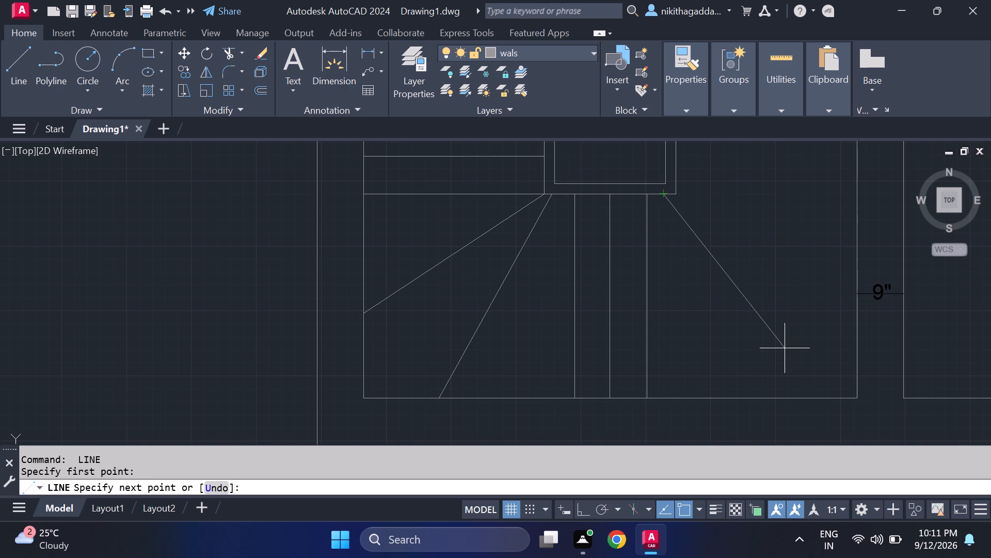
pyautogui.click(797, 400)
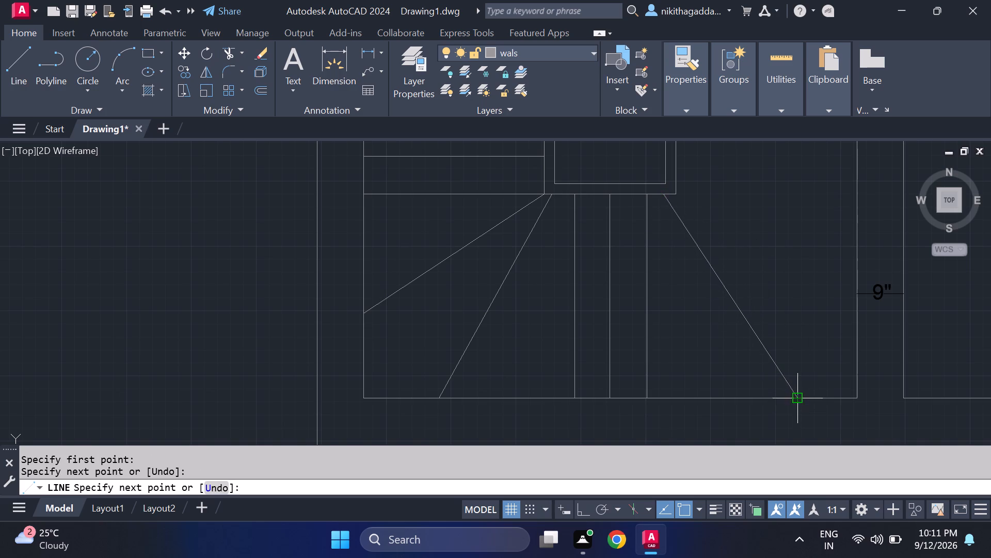
pyautogui.press('space')
# Draw a diagonal winder line from the stepped wall's lower-right outer corner down to the right wall's inner face.
pyautogui.press('space')
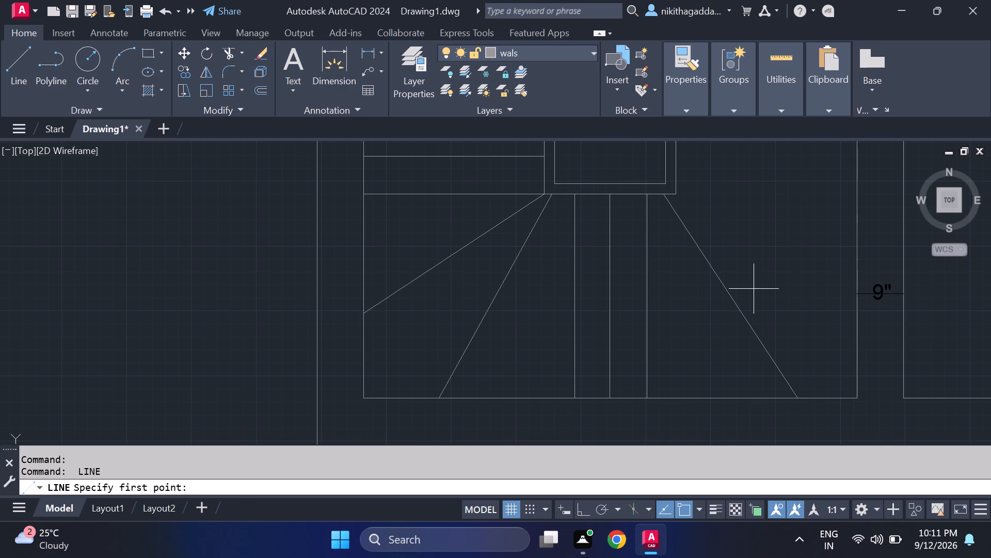
pyautogui.click(680, 191)
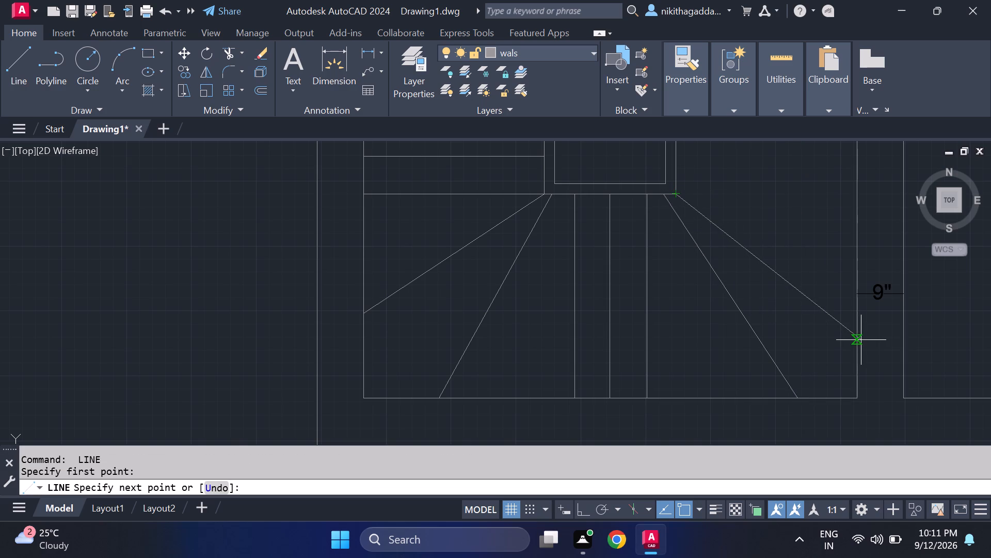
pyautogui.click(856, 307)
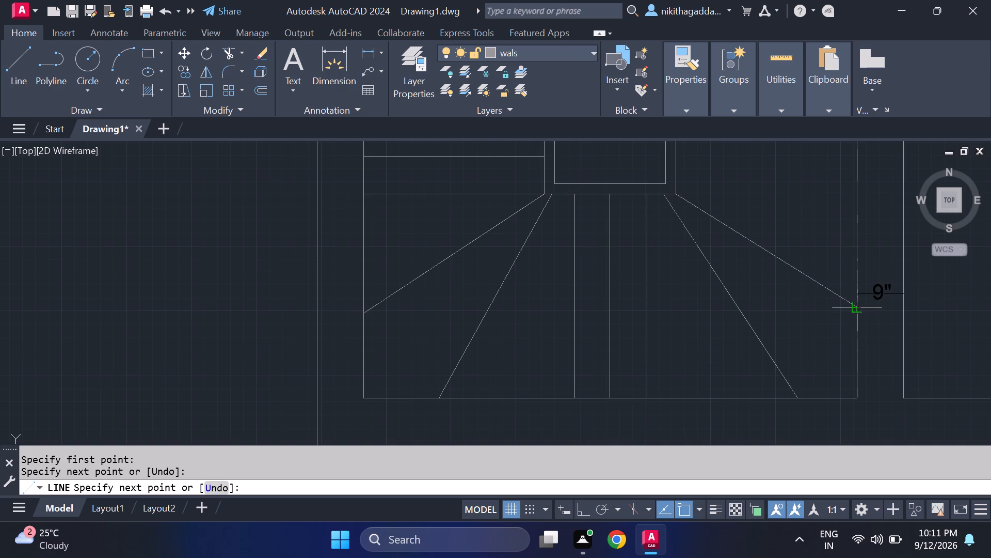
pyautogui.press('Return')
# Draw two horizontal tread lines from the stepped wall to the right wall, level with the left flight's two lowest treads.
pyautogui.press('Return')
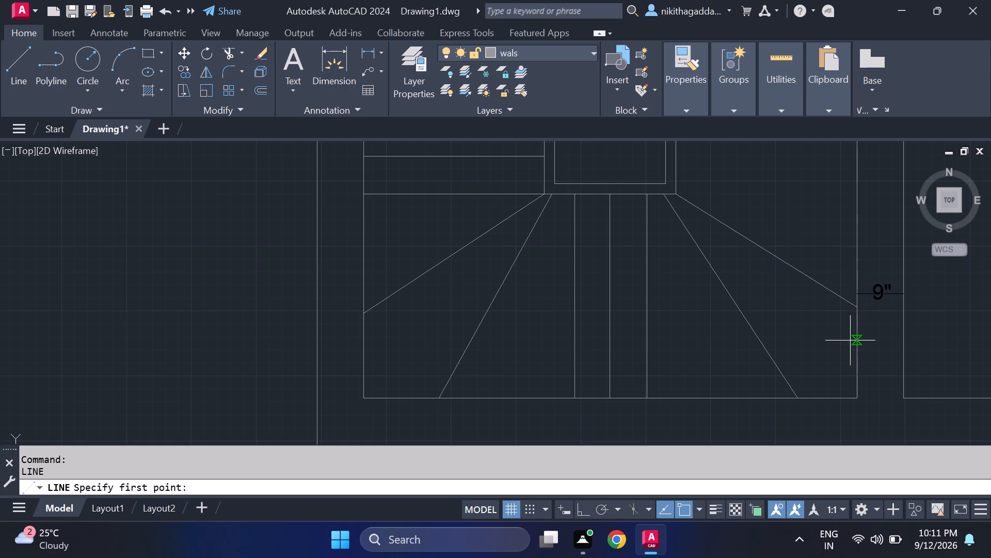
pyautogui.moveTo(775, 282); pyautogui.dragTo(759, 399, button='middle')
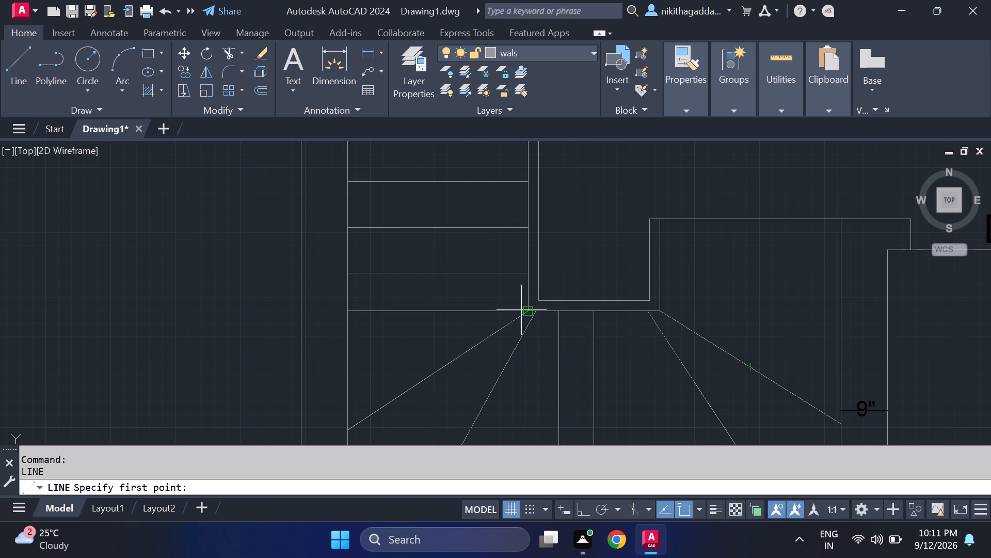
pyautogui.click(661, 309)
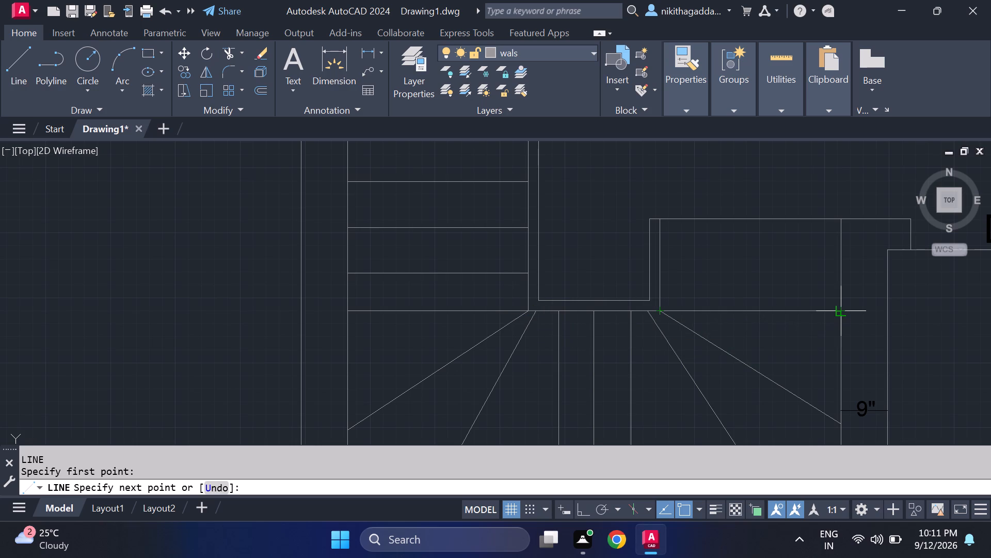
pyautogui.click(844, 314)
pyautogui.press('Escape')
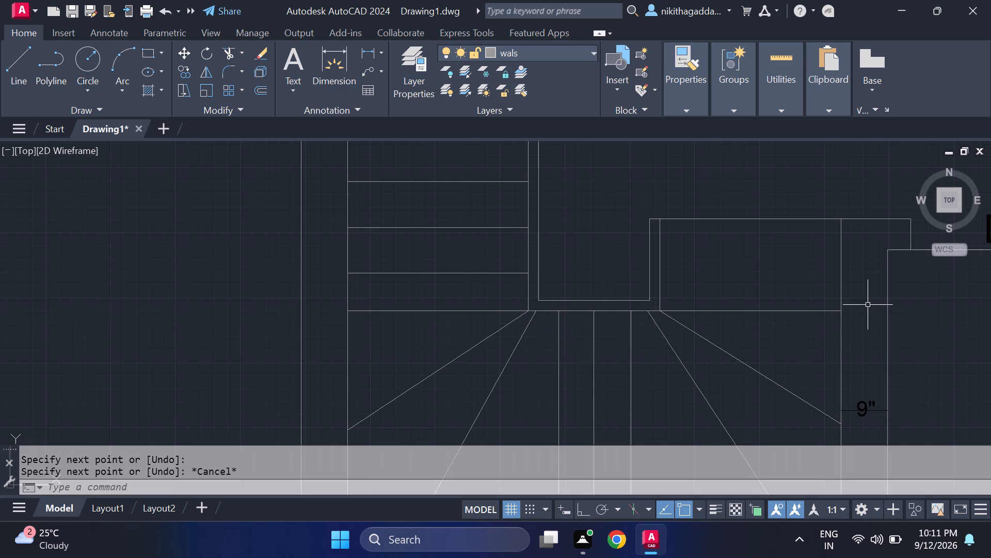
pyautogui.press('space')
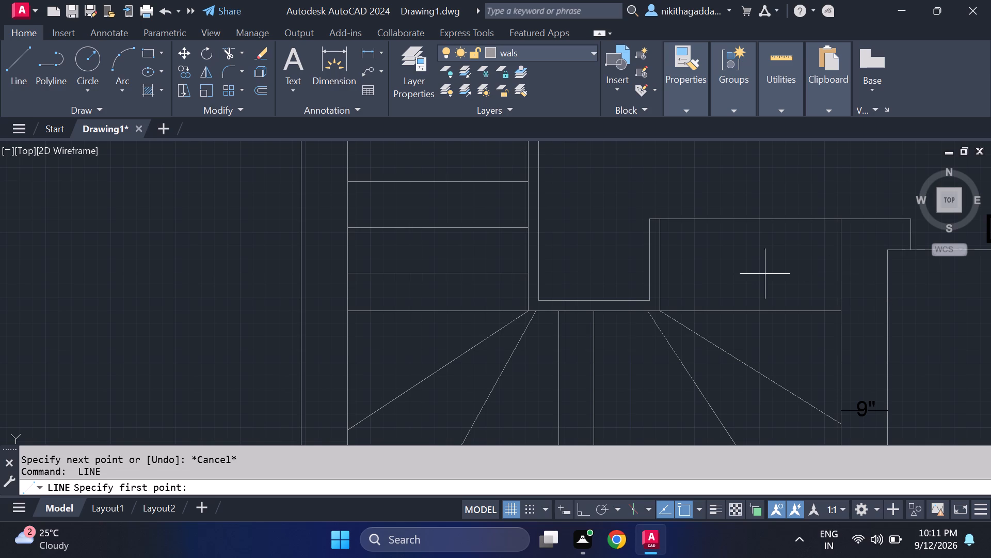
pyautogui.click(662, 274)
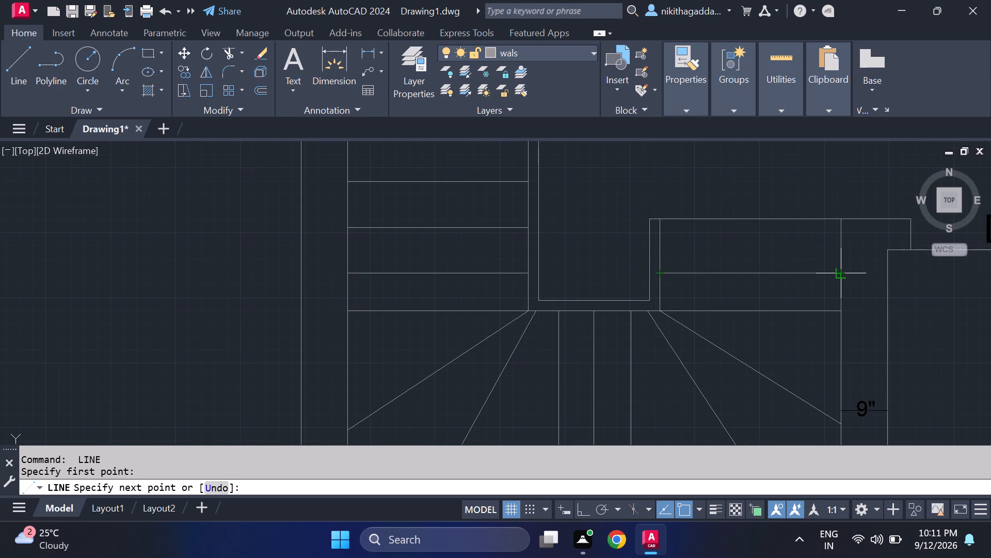
pyautogui.click(838, 276)
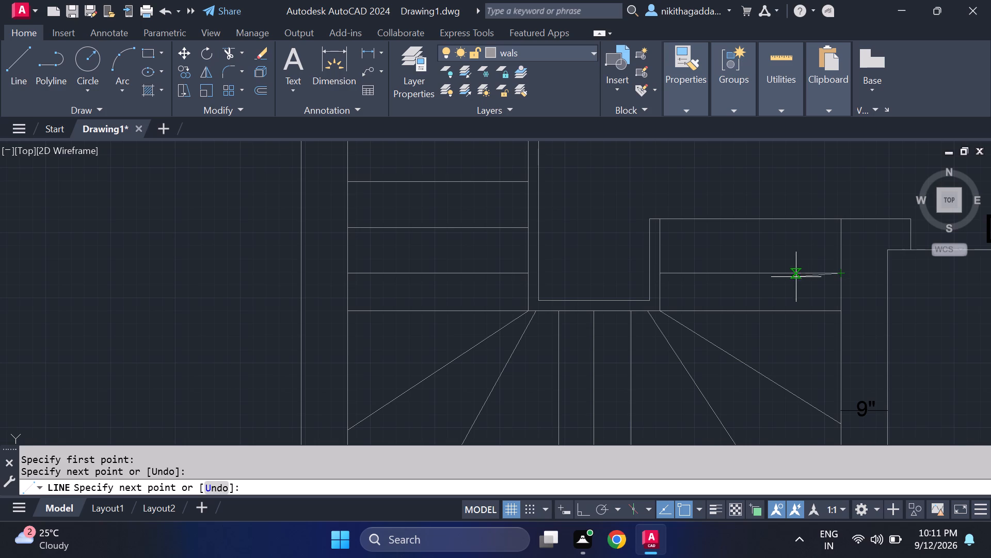
pyautogui.press('Escape')
# With ortho on, draw a U-shaped direction line from the right flight's top-edge midpoint, across the winders, up to the left flight's second-lowest tread.
pyautogui.scroll(-4, 843, 279)
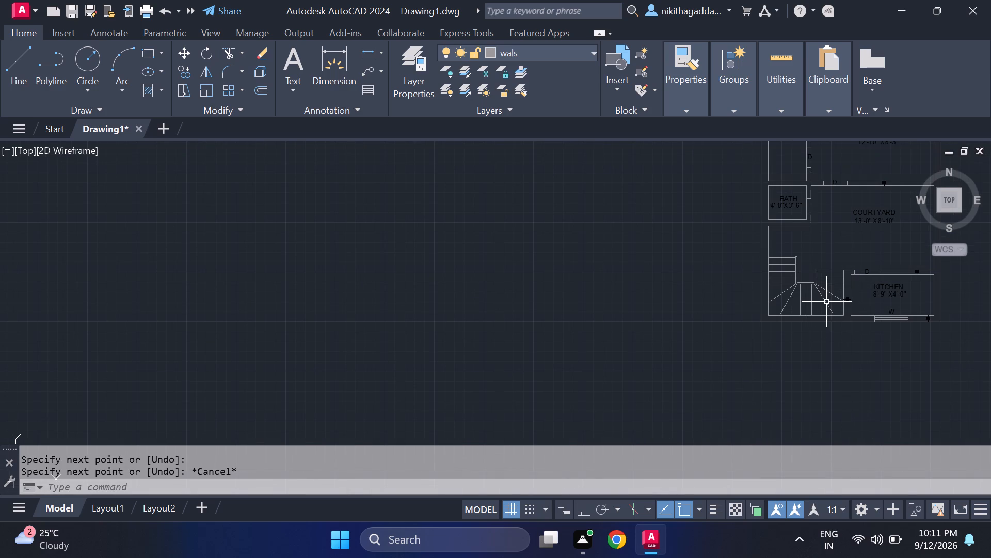
pyautogui.moveTo(826, 302); pyautogui.dragTo(769, 357, button='middle')
pyautogui.scroll(1, 771, 356)
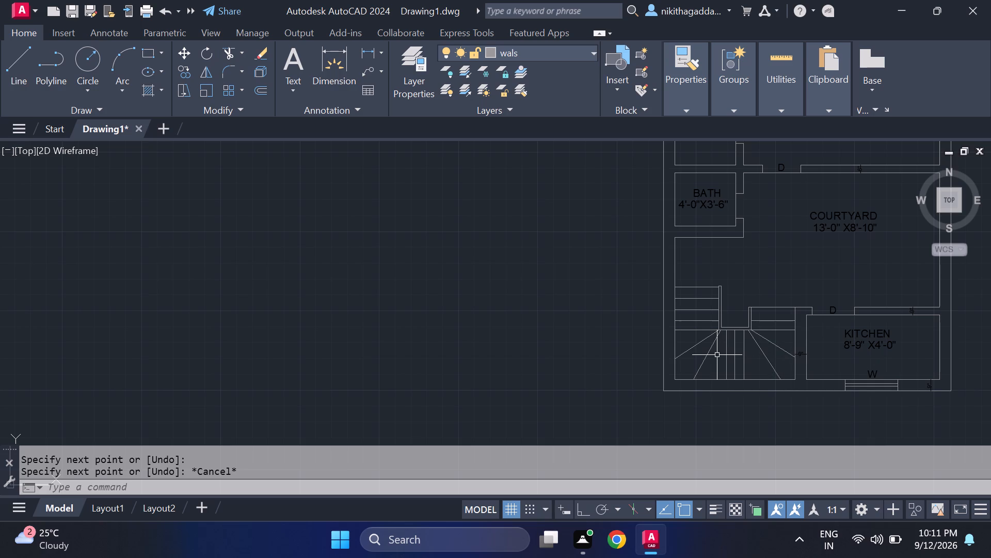
pyautogui.press('l')
pyautogui.press('Return')
pyautogui.scroll(2, 770, 342)
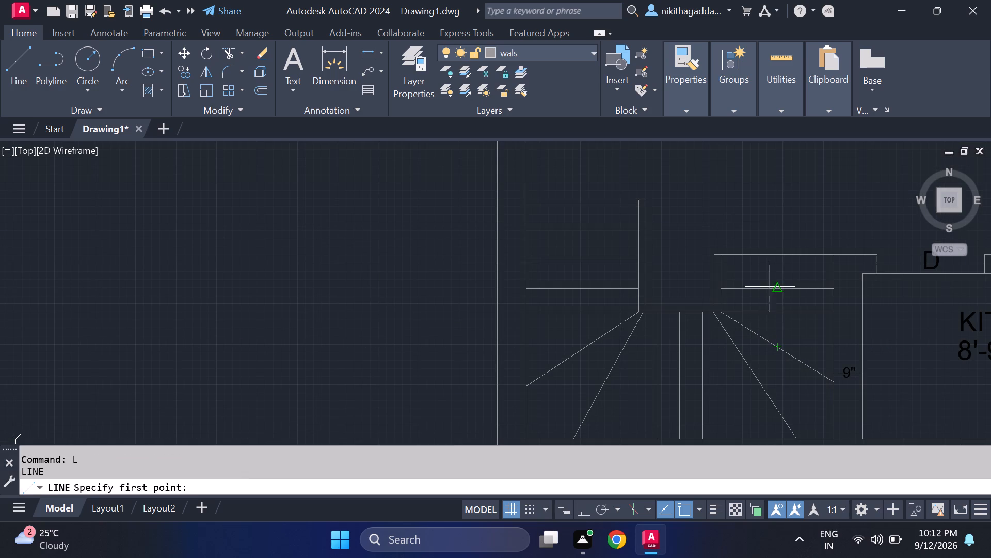
pyautogui.click(777, 256)
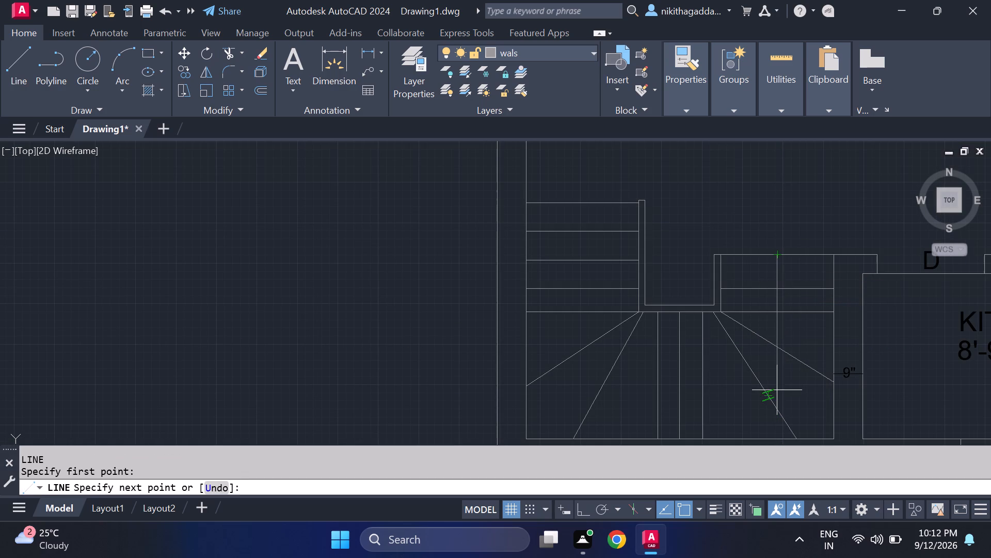
pyautogui.press('F8')
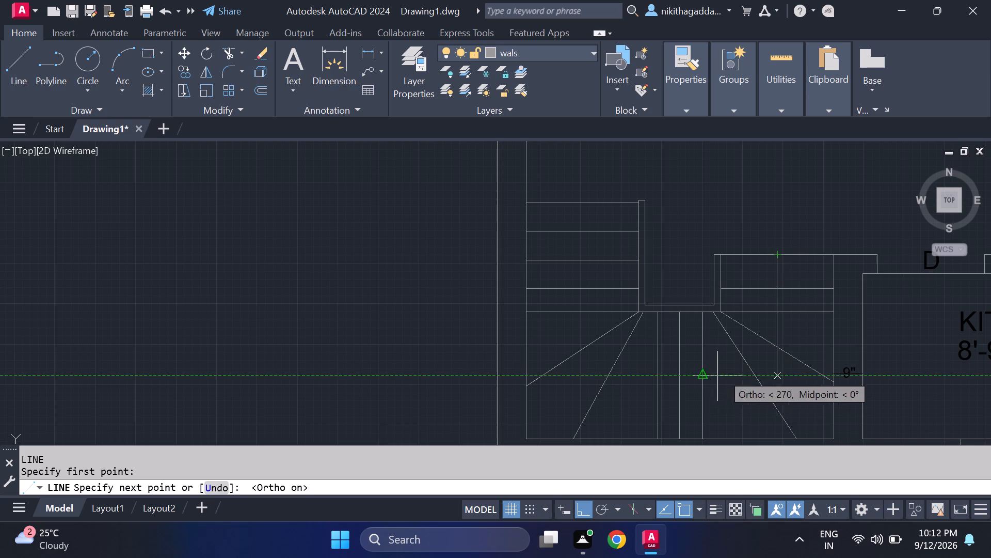
pyautogui.click(776, 365)
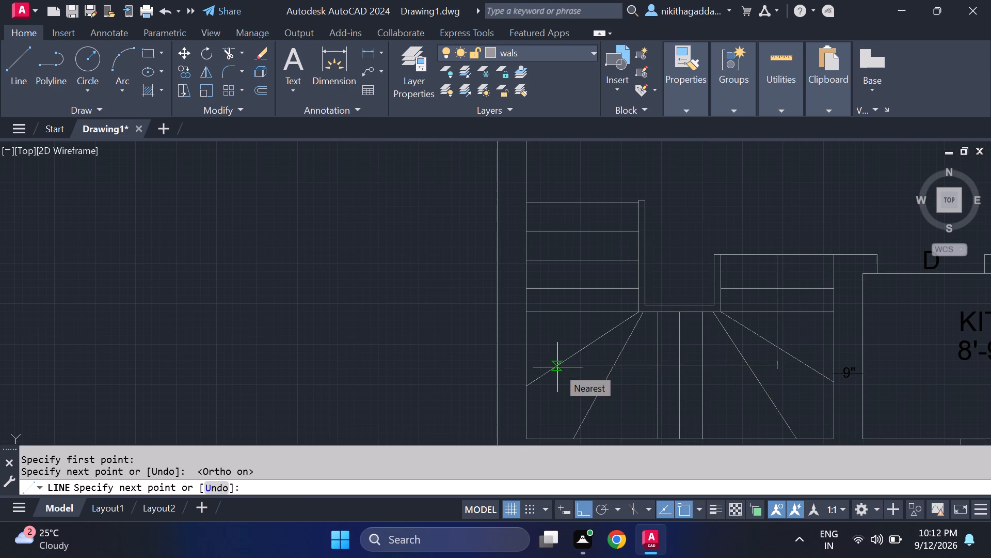
pyautogui.click(584, 367)
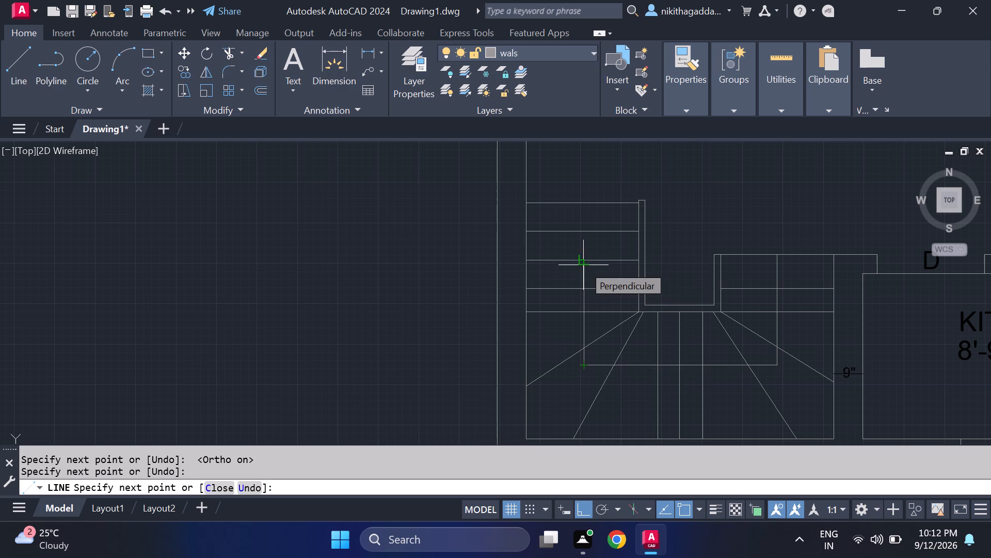
pyautogui.click(579, 293)
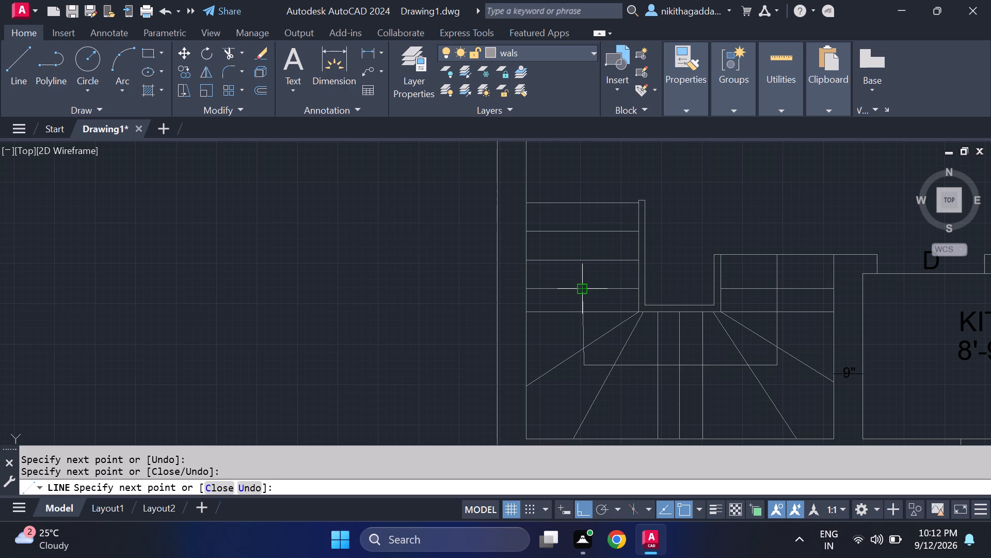
pyautogui.hotkey('ctrl', 'z')
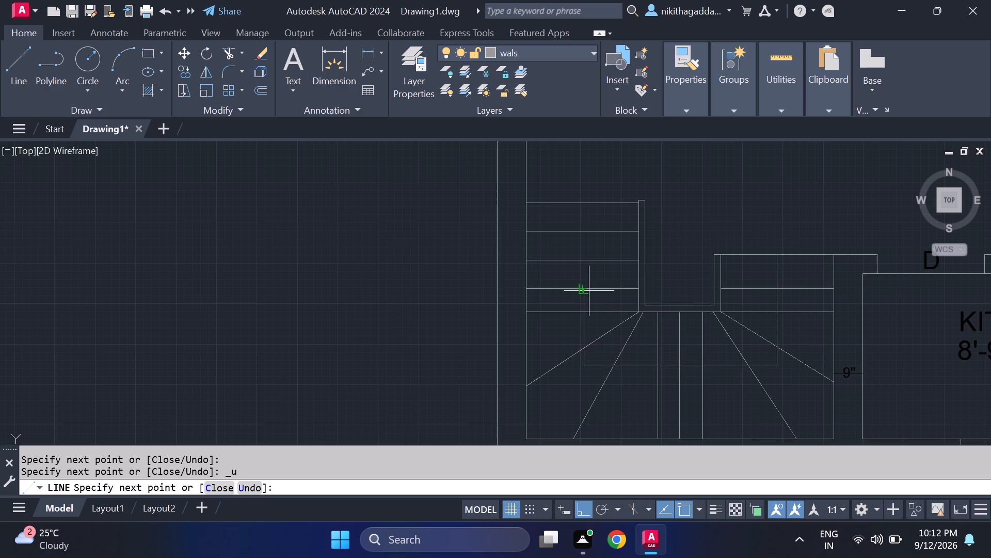
pyautogui.click(586, 289)
# With ortho off, draw an open triangular arrowhead on that tread line, its apex about 0'-11.75" above the direction line's end.
pyautogui.press('F8')
pyautogui.scroll(2, 556, 293)
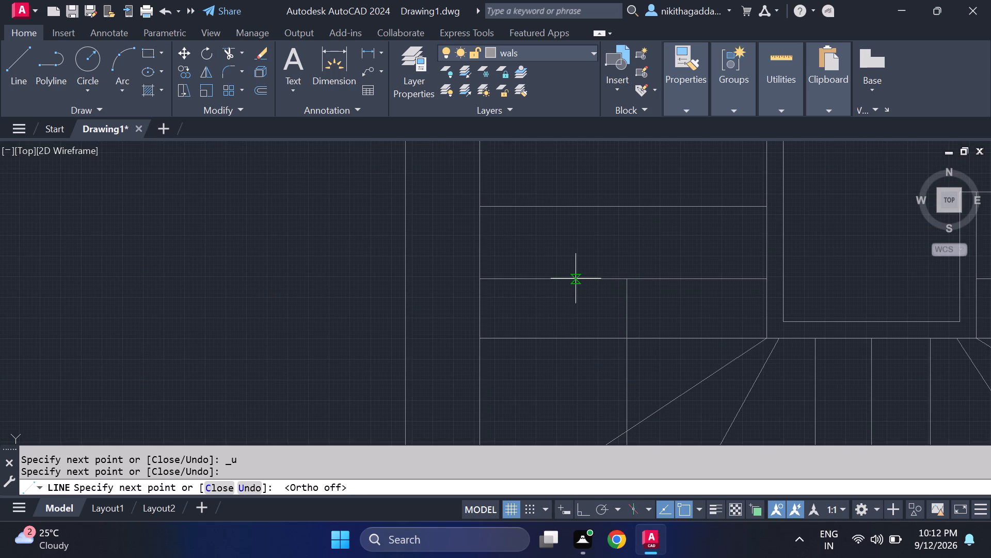
pyautogui.click(579, 280)
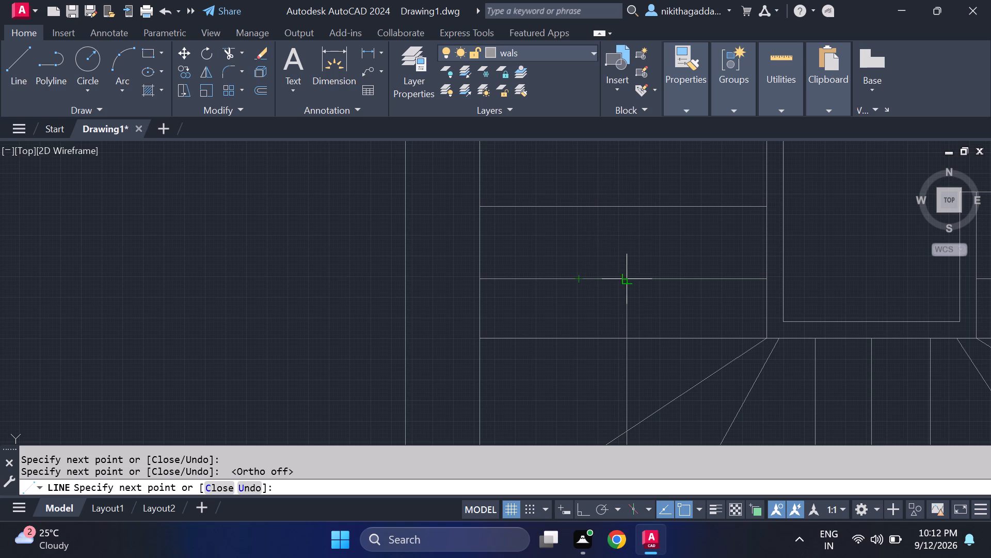
pyautogui.click(626, 183)
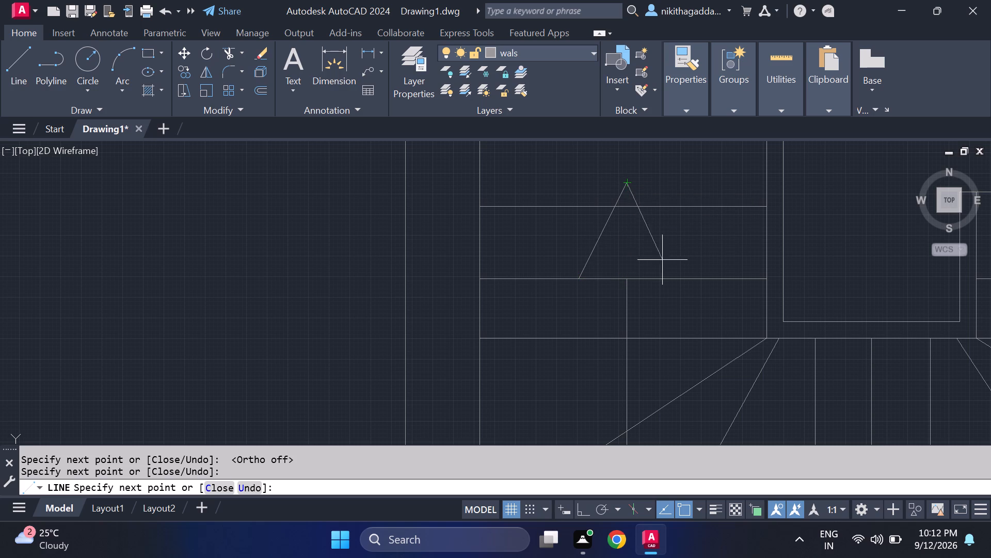
pyautogui.click(685, 279)
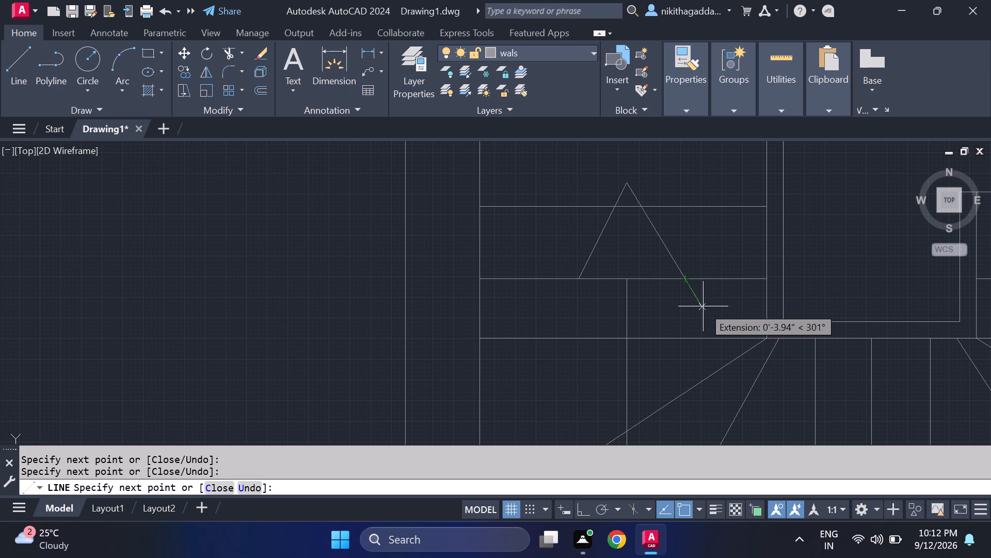
pyautogui.press('Escape')
# Copy the D label from the kitchen door opening onto the top tread of the stair's right flight.
pyautogui.scroll(-5, 703, 308)
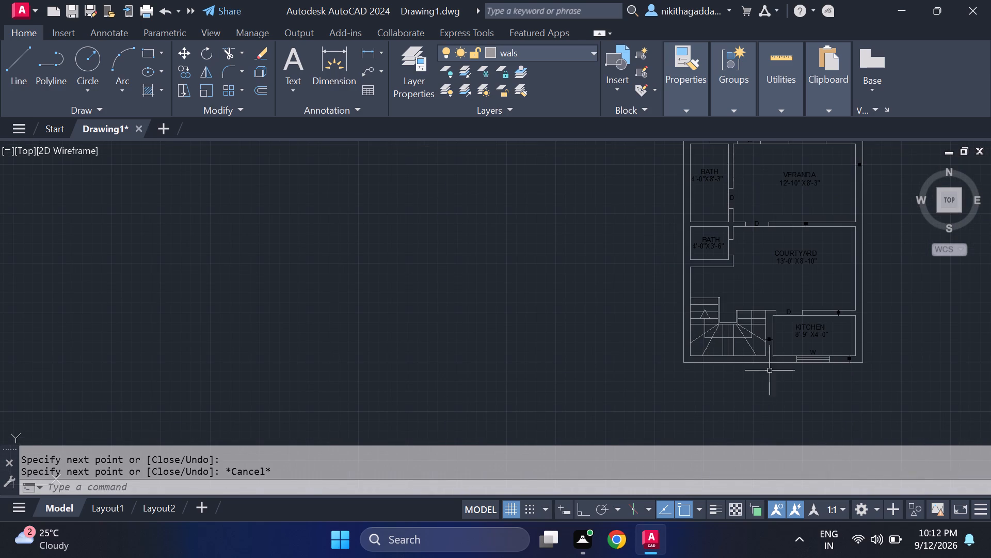
pyautogui.moveTo(762, 343); pyautogui.dragTo(762, 386, button='middle')
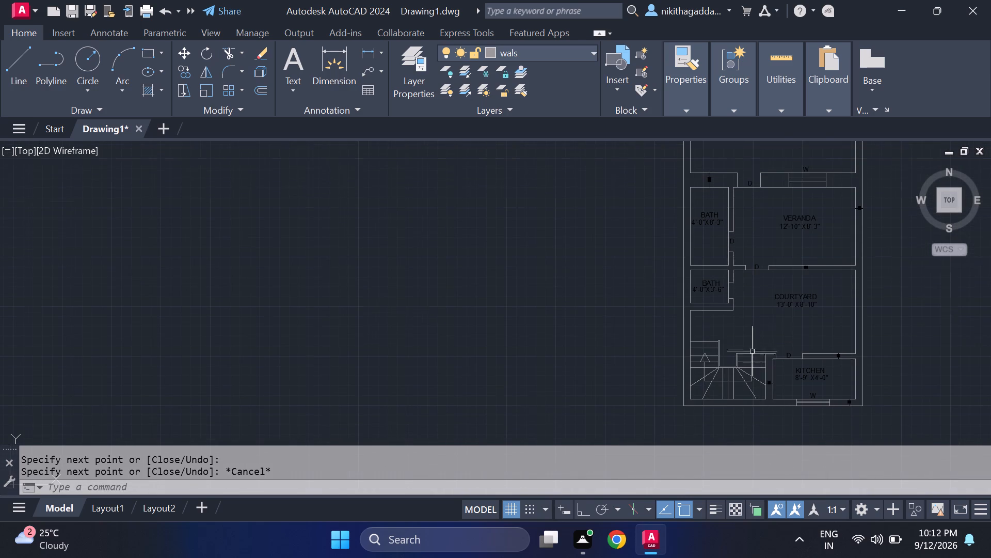
pyautogui.scroll(2, 752, 350)
pyautogui.scroll(2, 846, 367)
pyautogui.moveTo(882, 350); pyautogui.dragTo(876, 351)
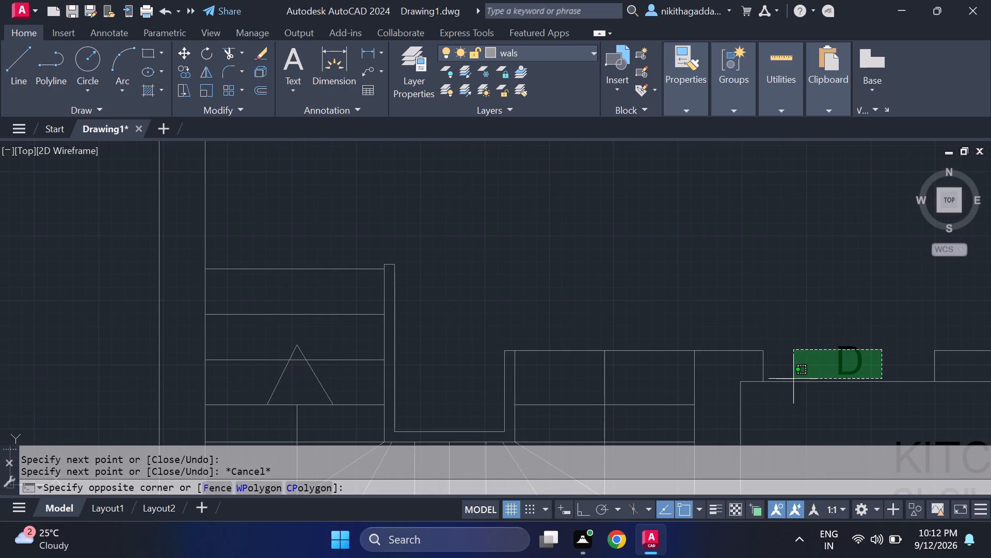
pyautogui.click(793, 379)
pyautogui.write('CO')
pyautogui.press('Return')
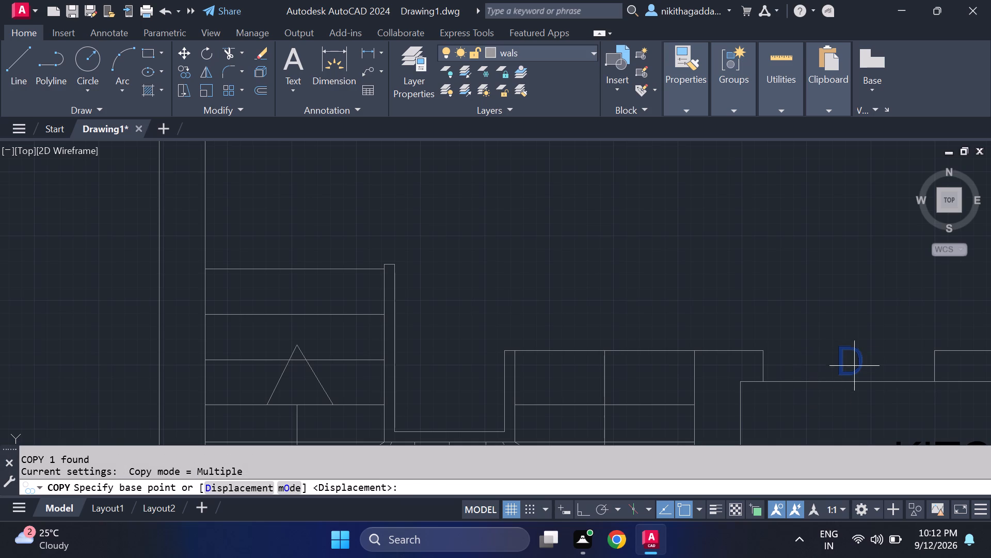
pyautogui.click(842, 374)
pyautogui.scroll(2, 598, 401)
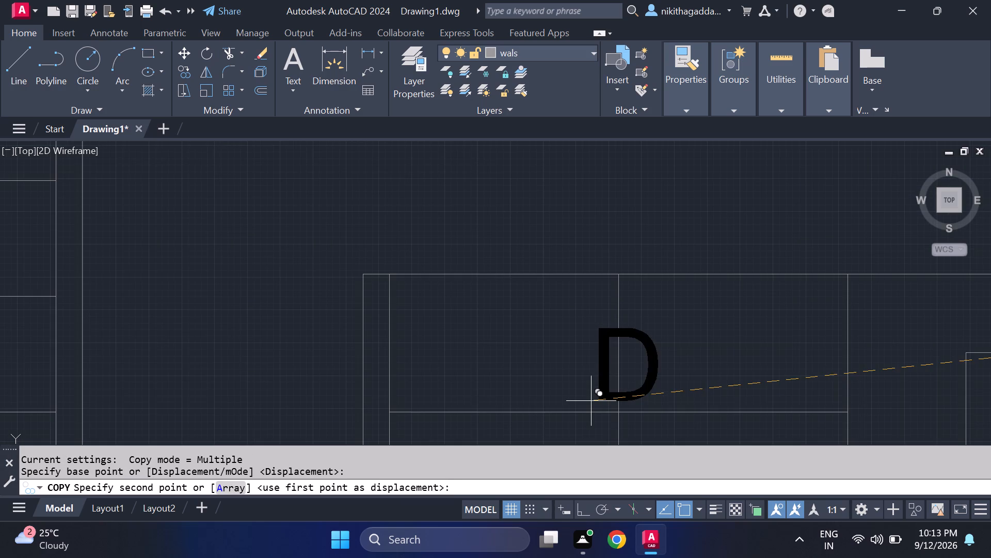
pyautogui.click(591, 401)
pyautogui.press('Escape')
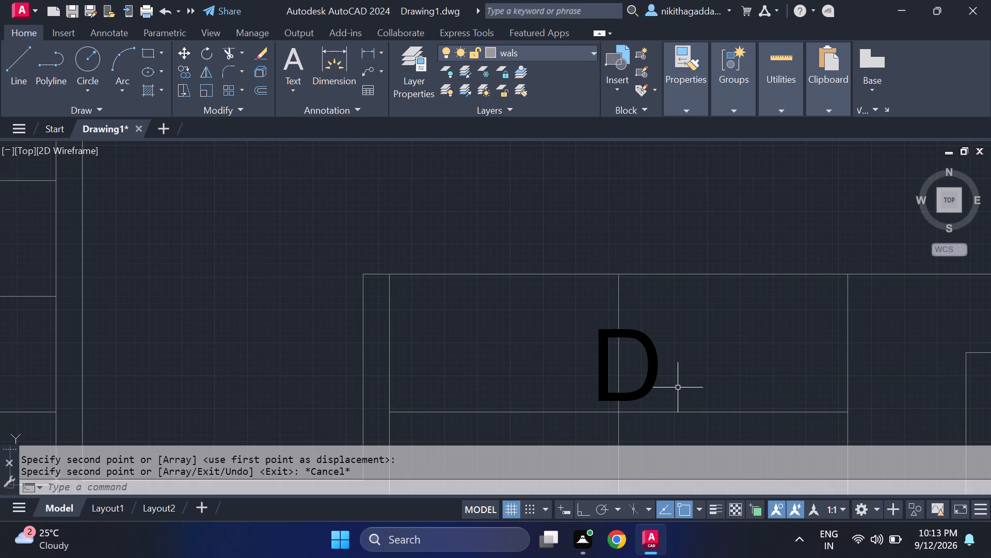
# Change the copied label on the stair's right flight to UP.
pyautogui.doubleClick(629, 393)
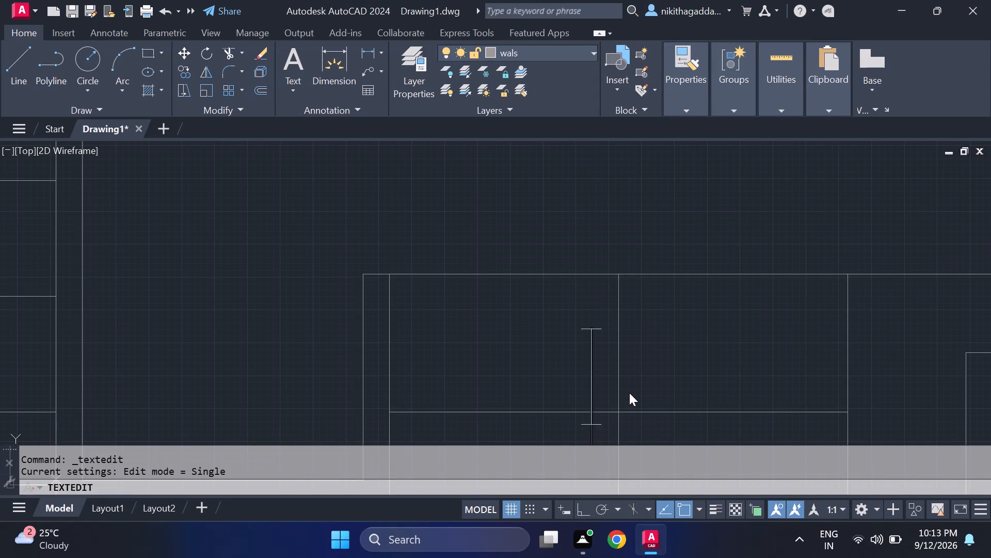
pyautogui.press('Delete')
pyautogui.press('u')
pyautogui.press('p')
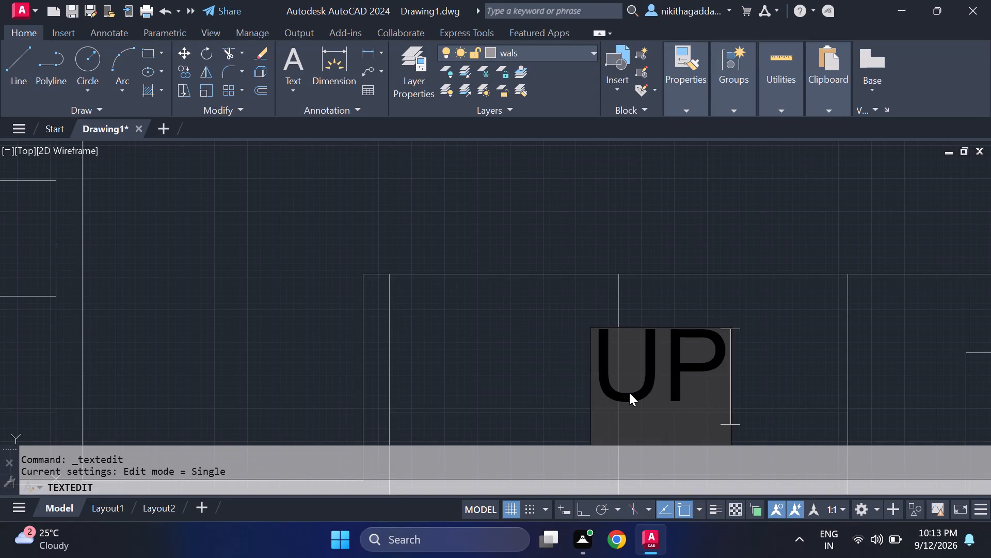
pyautogui.press('Return')
pyautogui.scroll(-4, 636, 405)
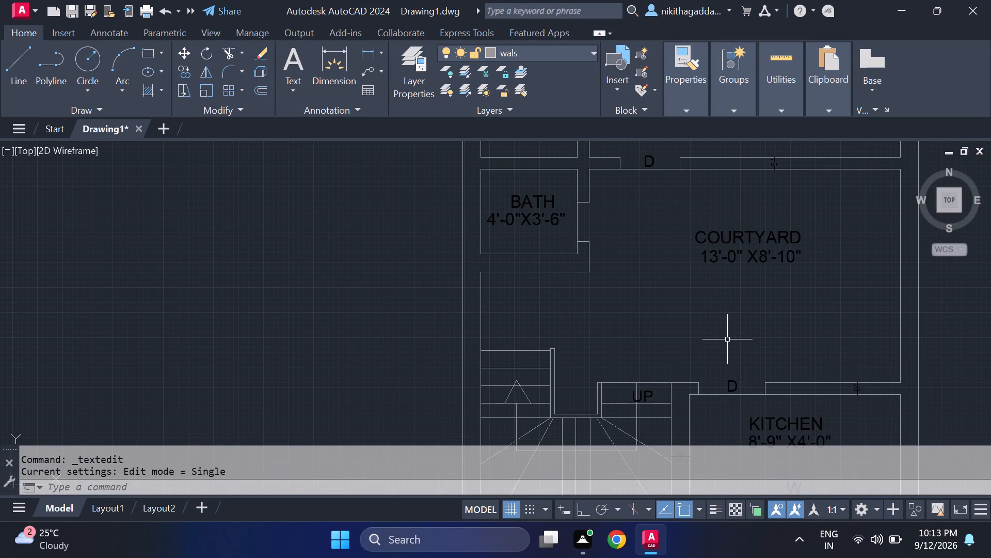
# Draw two short vertical lines across the outer wall below the staircase to mark the two sides of a gate opening.
pyautogui.scroll(-2, 728, 339)
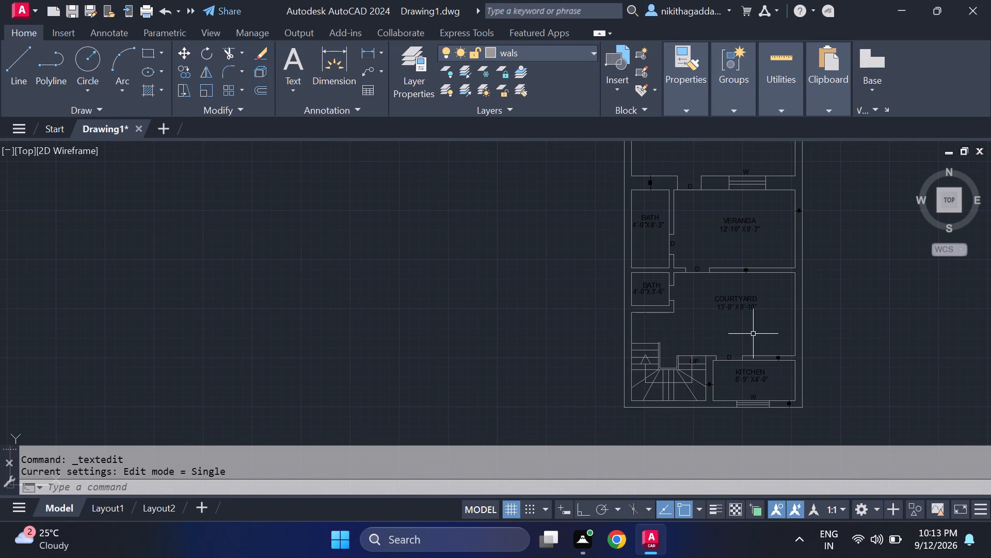
pyautogui.scroll(2, 659, 417)
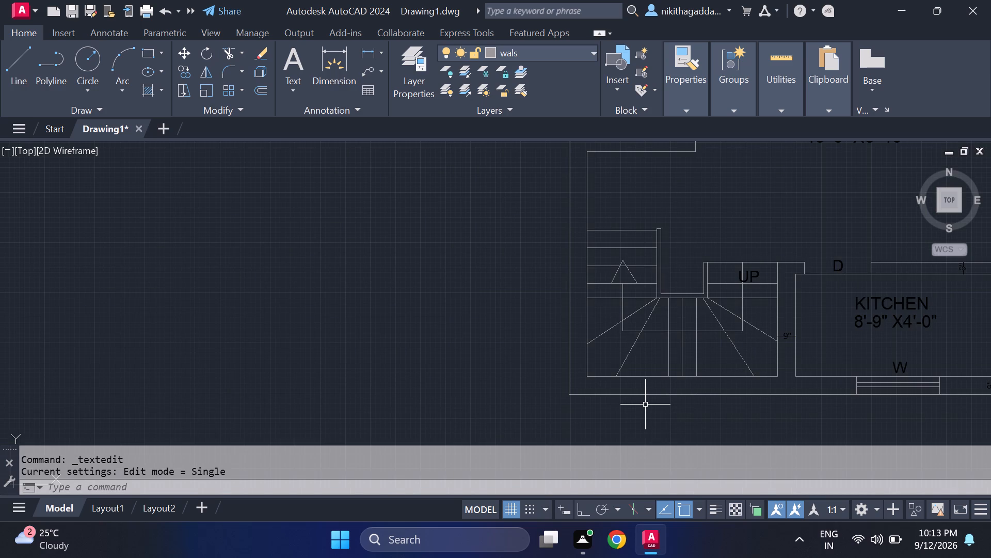
pyautogui.press('l')
pyautogui.press('Return')
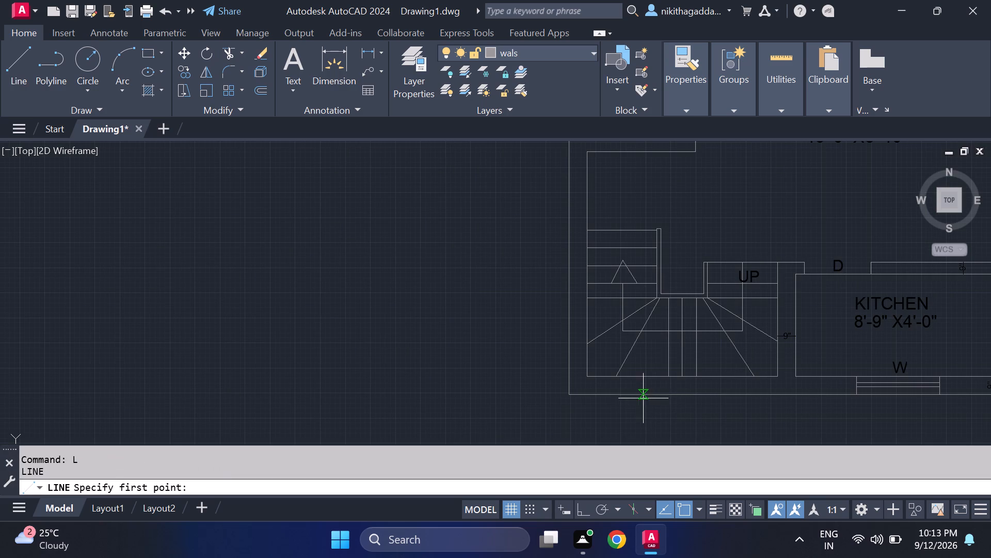
pyautogui.scroll(1, 643, 397)
pyautogui.click(571, 368)
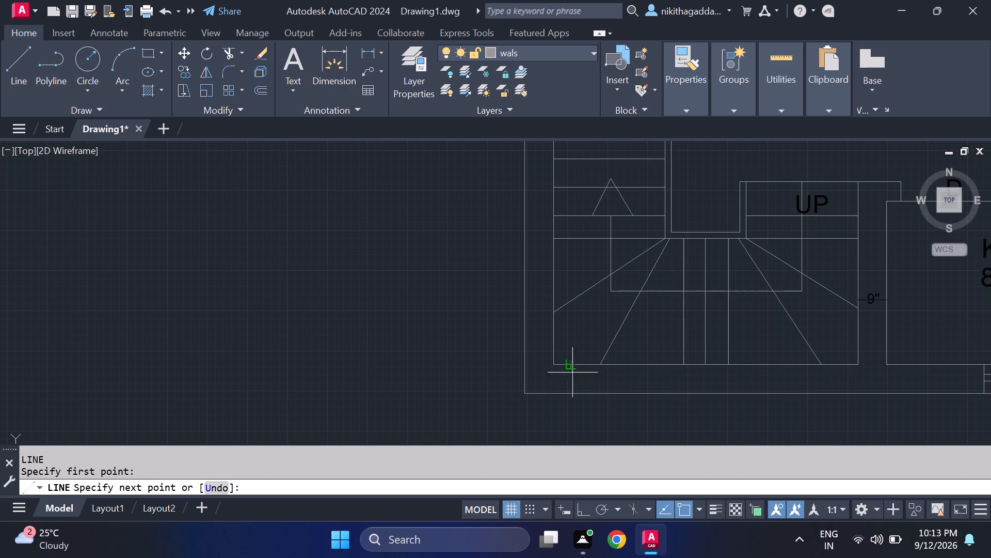
pyautogui.click(572, 393)
pyautogui.press('Escape')
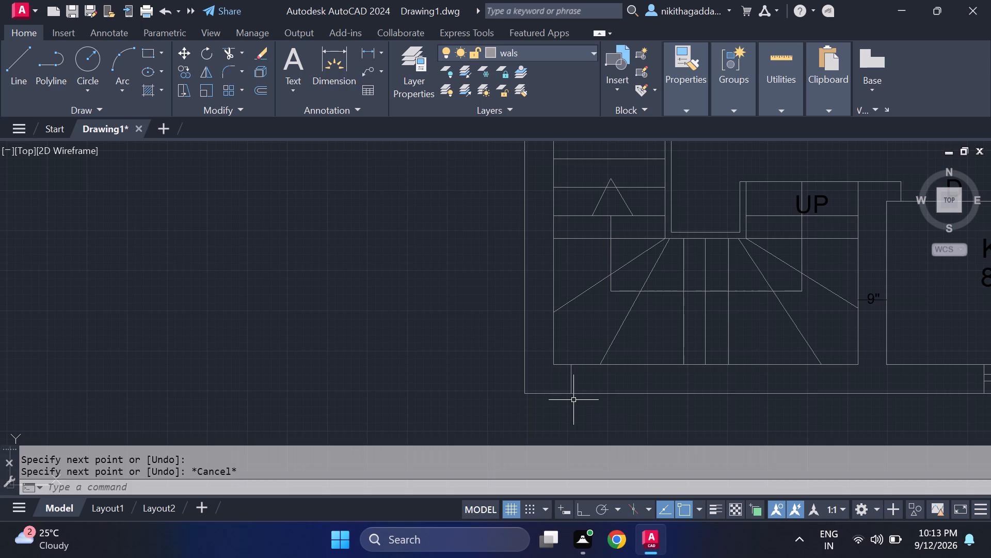
pyautogui.press('space')
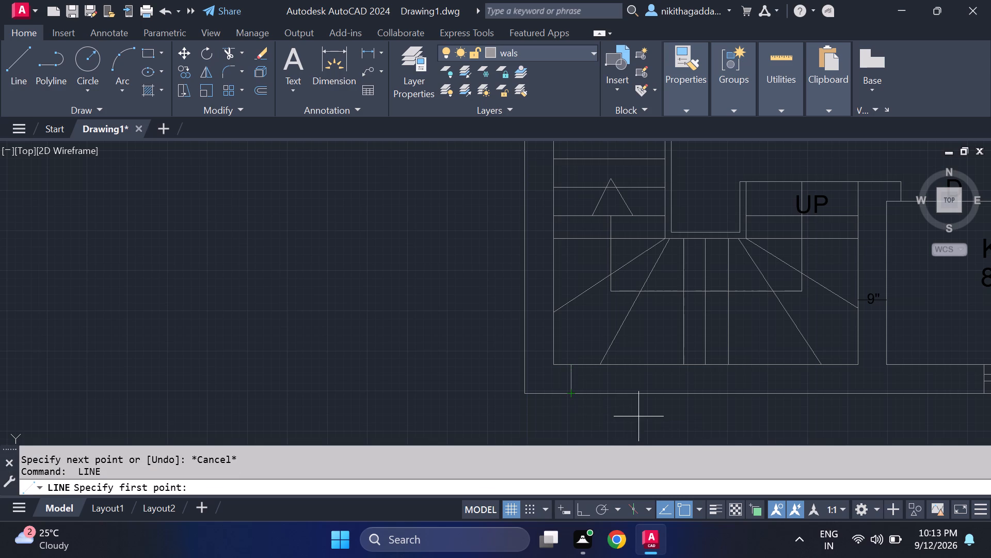
pyautogui.scroll(1, 694, 366)
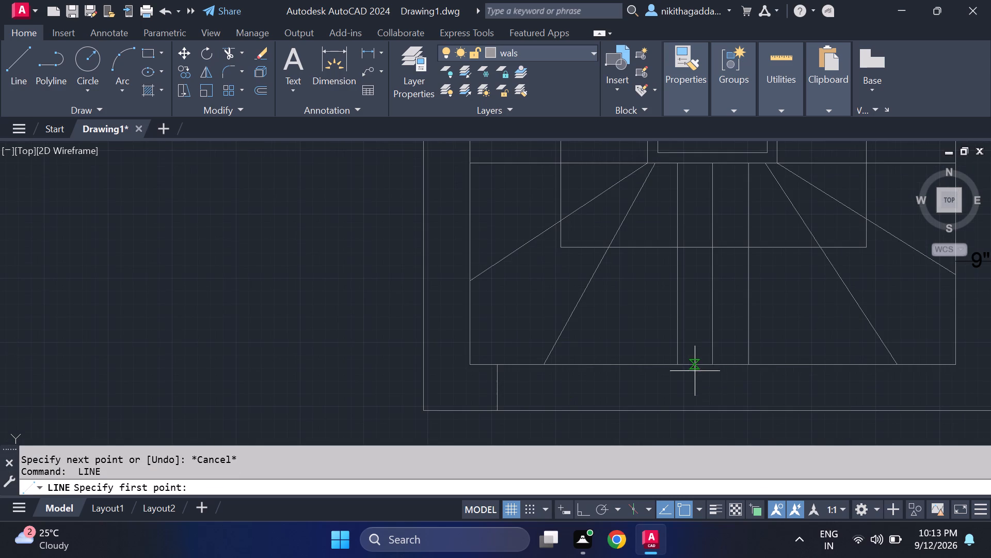
pyautogui.click(727, 364)
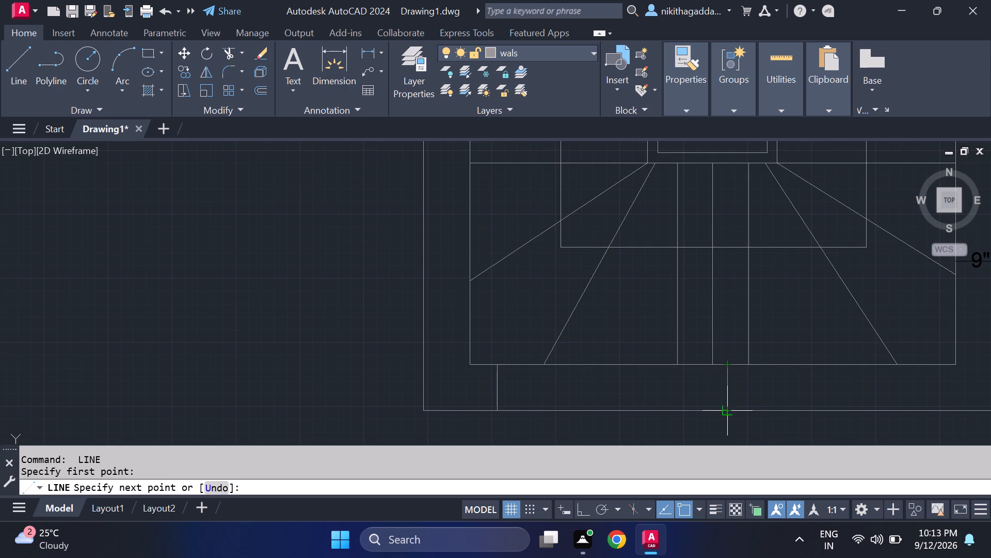
pyautogui.click(730, 411)
pyautogui.press('Escape')
pyautogui.scroll(1, 804, 419)
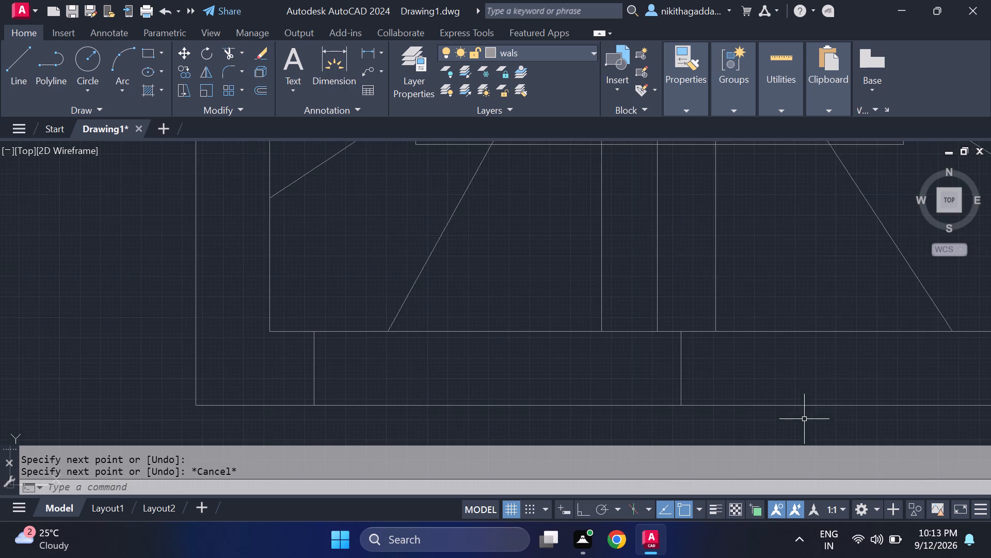
# Copy the UP label from the stair's right flight into the new opening in the wall below the staircase.
pyautogui.scroll(-4, 658, 198)
pyautogui.moveTo(780, 218); pyautogui.dragTo(777, 267, button='middle')
pyautogui.scroll(3, 716, 217)
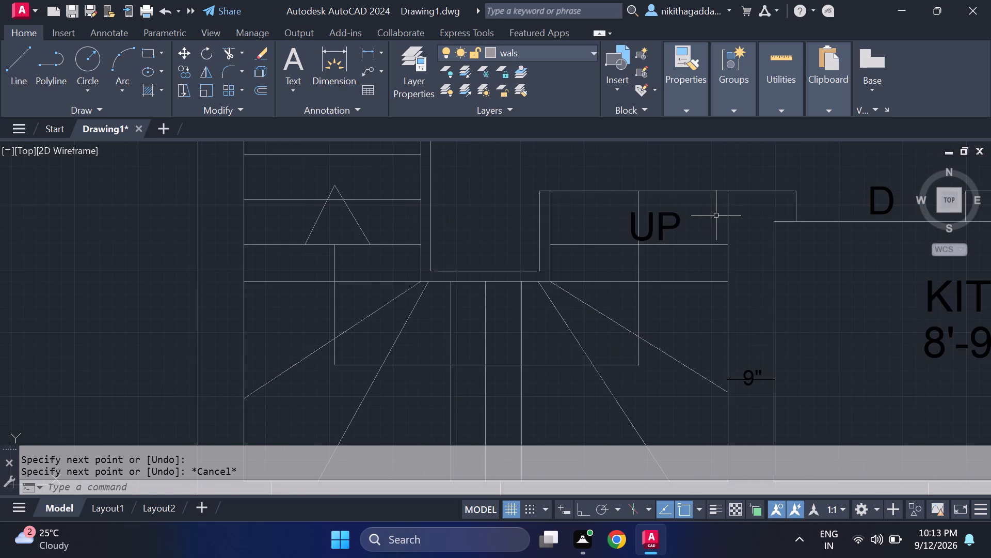
pyautogui.click(680, 207)
pyautogui.click(648, 233)
pyautogui.write('CO')
pyautogui.press('Return')
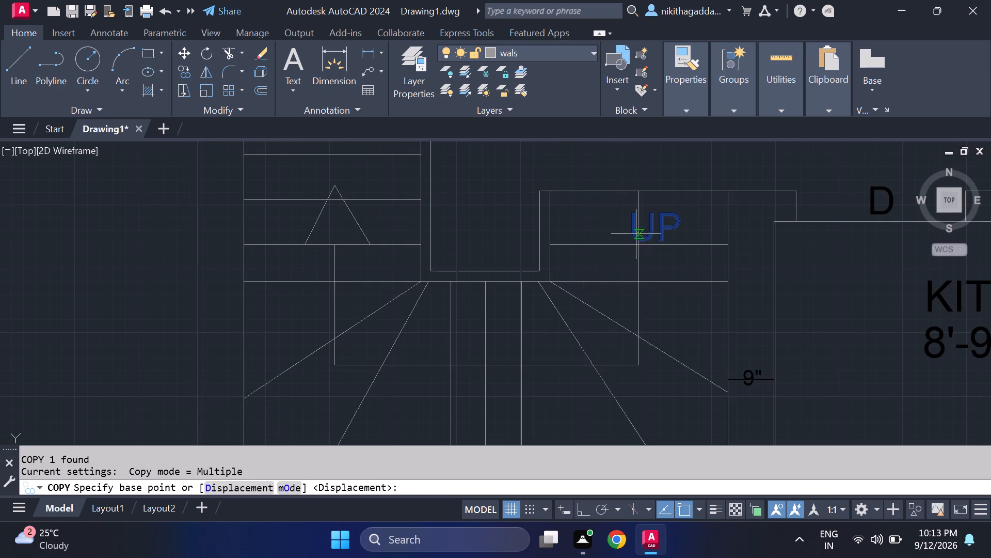
pyautogui.click(636, 234)
pyautogui.scroll(-3, 522, 326)
pyautogui.moveTo(526, 347); pyautogui.dragTo(563, 272, button='middle')
pyautogui.scroll(3, 522, 300)
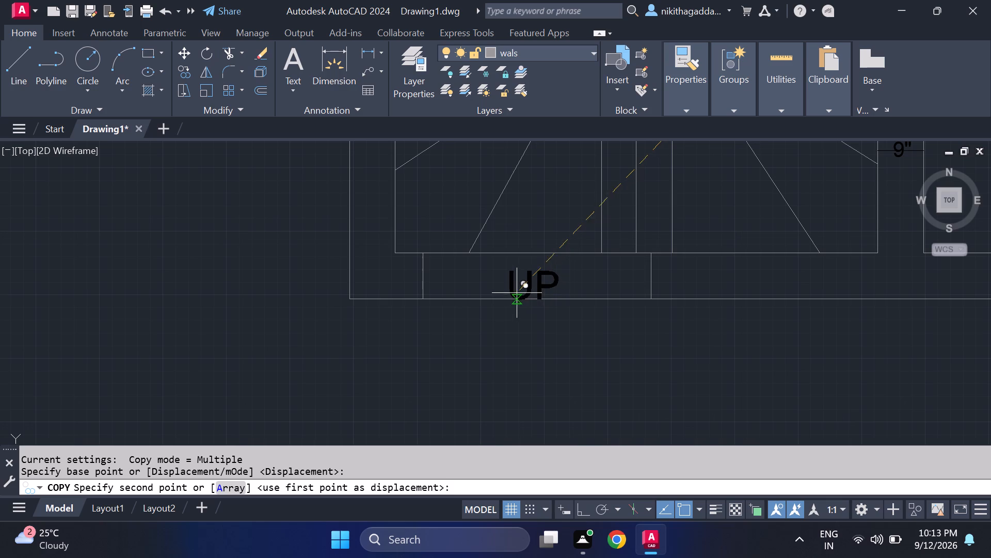
pyautogui.click(520, 289)
pyautogui.press('Escape')
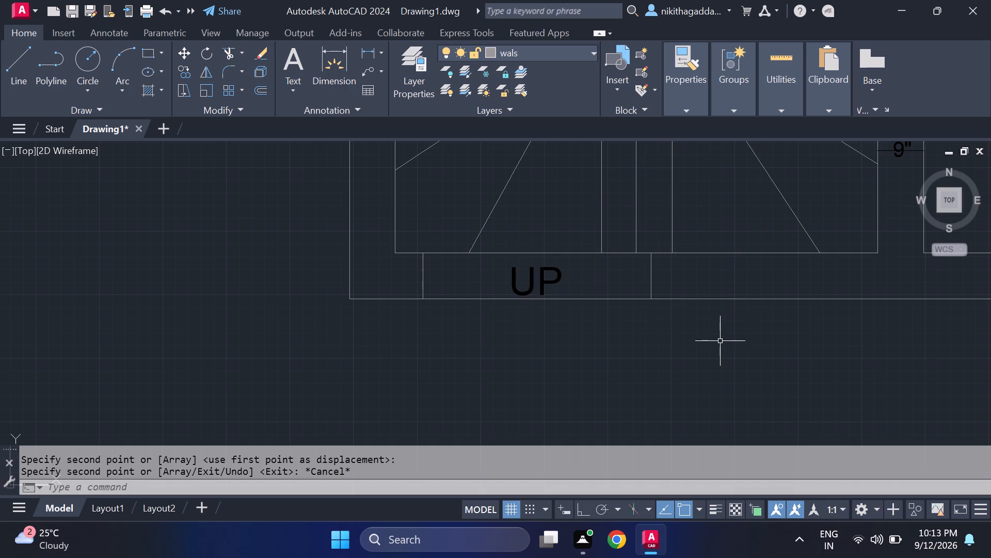
# Change the copied label in the wall opening below the staircase to GATE.
pyautogui.doubleClick(543, 275)
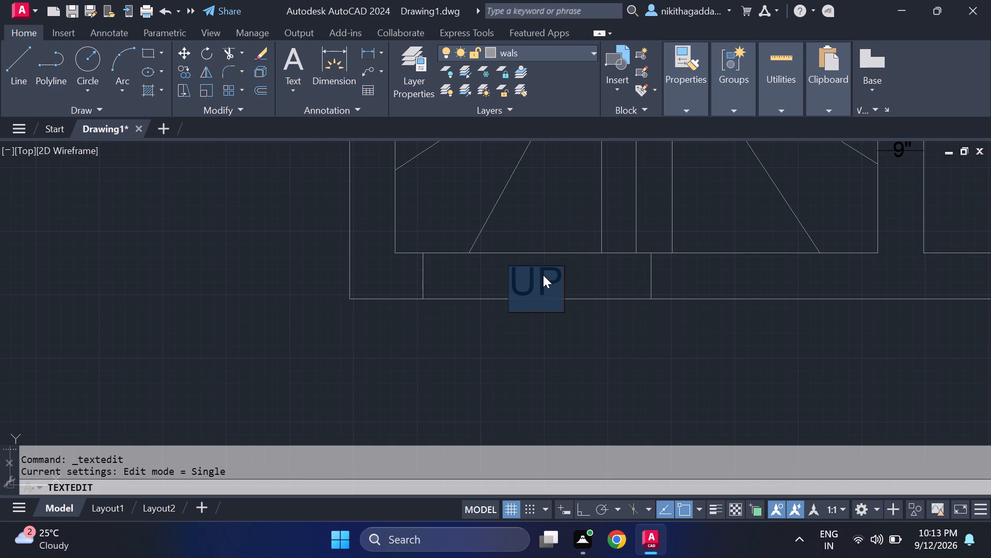
pyautogui.press('BackSpace')
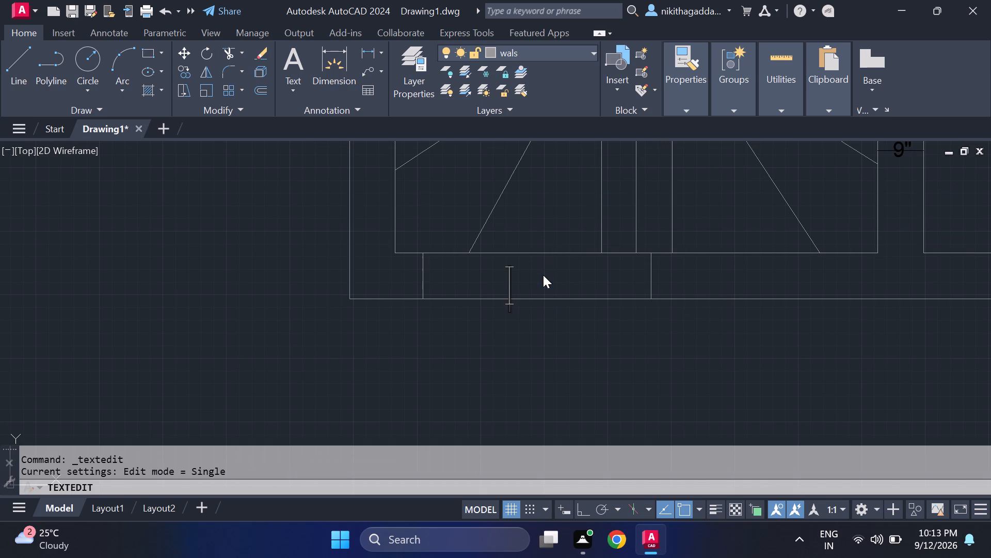
pyautogui.write('GATE')
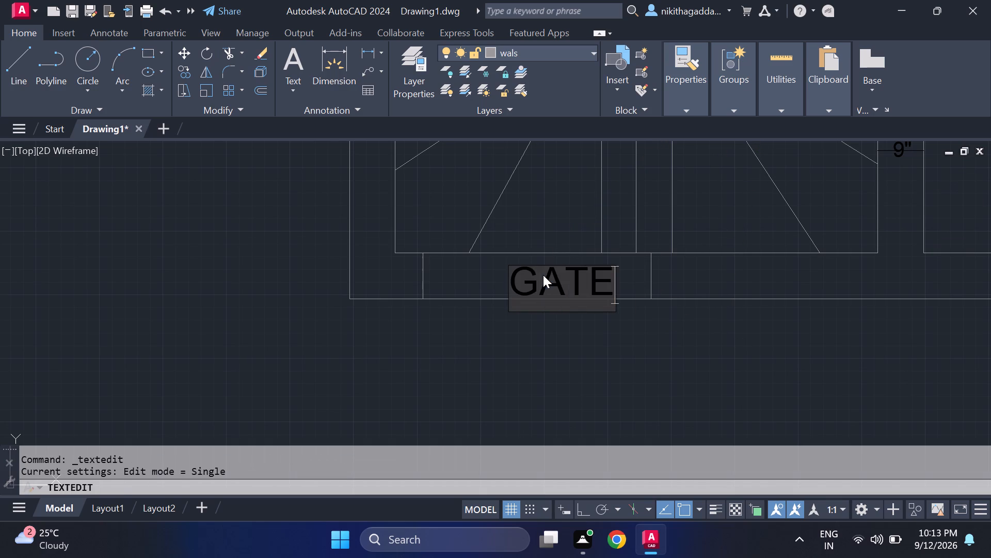
pyautogui.press('Return')
# Review the whole floor plan, from the room and veranda down to the staircase, kitchen and gate.
pyautogui.scroll(-4, 561, 302)
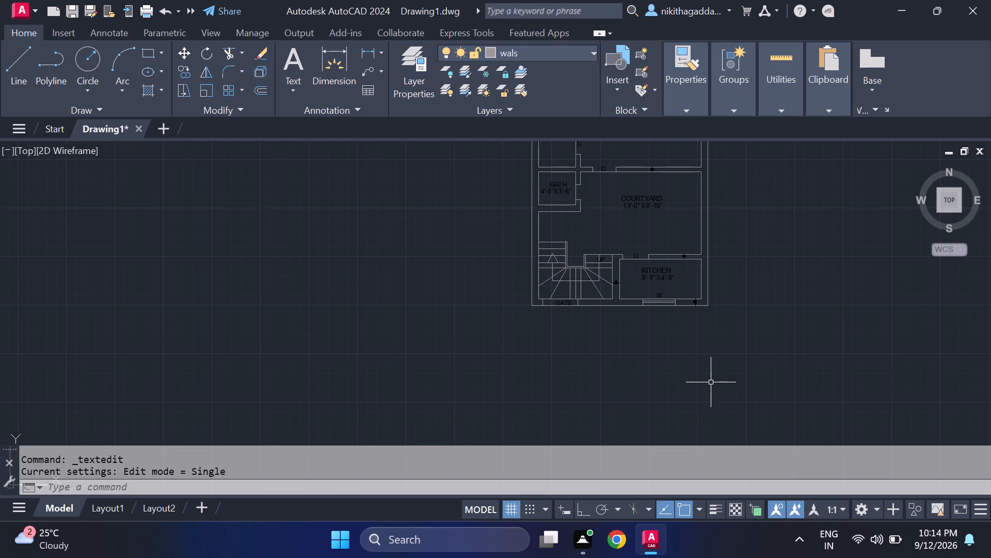
pyautogui.scroll(-1, 4, 119)
pyautogui.moveTo(317, 279); pyautogui.dragTo(148, 346, button='middle')
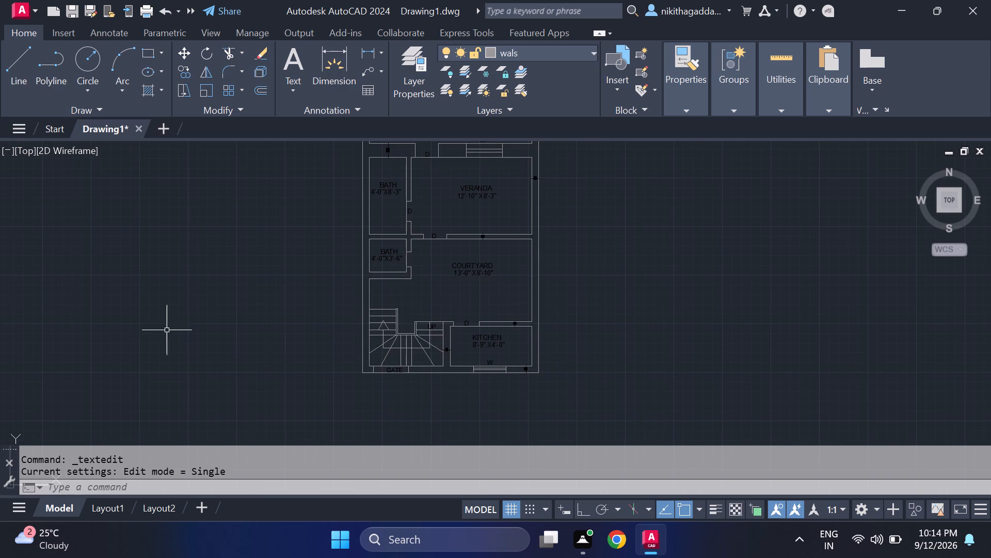
pyautogui.moveTo(184, 311); pyautogui.dragTo(126, 357, button='middle')
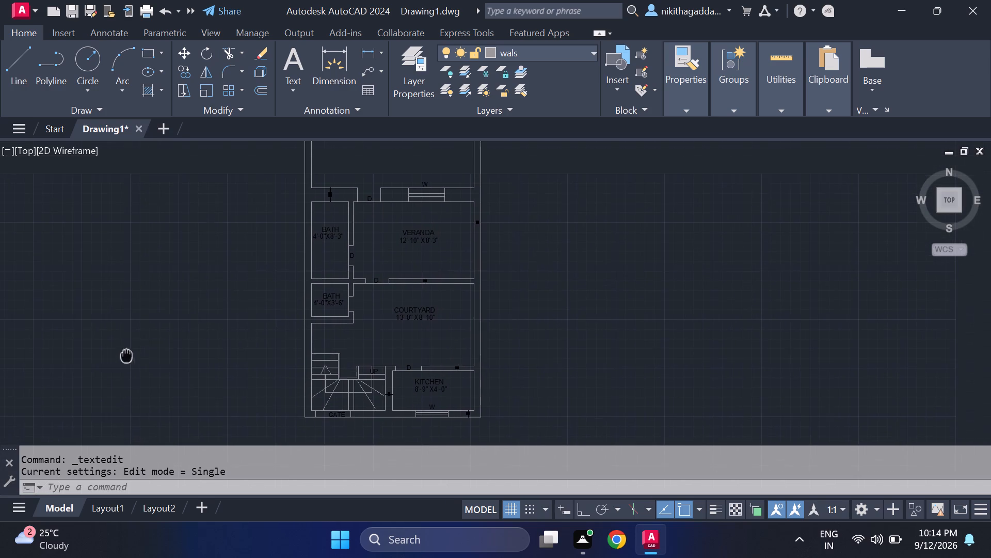
pyautogui.moveTo(126, 357); pyautogui.dragTo(126, 357, button='middle')
pyautogui.scroll(1, 299, 292)
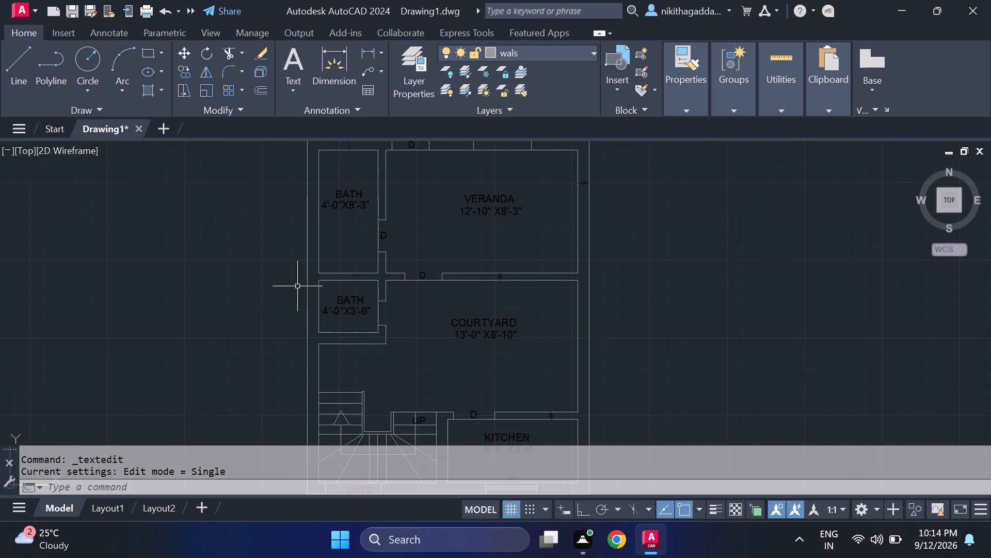
pyautogui.moveTo(295, 286); pyautogui.dragTo(234, 365, button='middle')
pyautogui.scroll(-1, 196, 305)
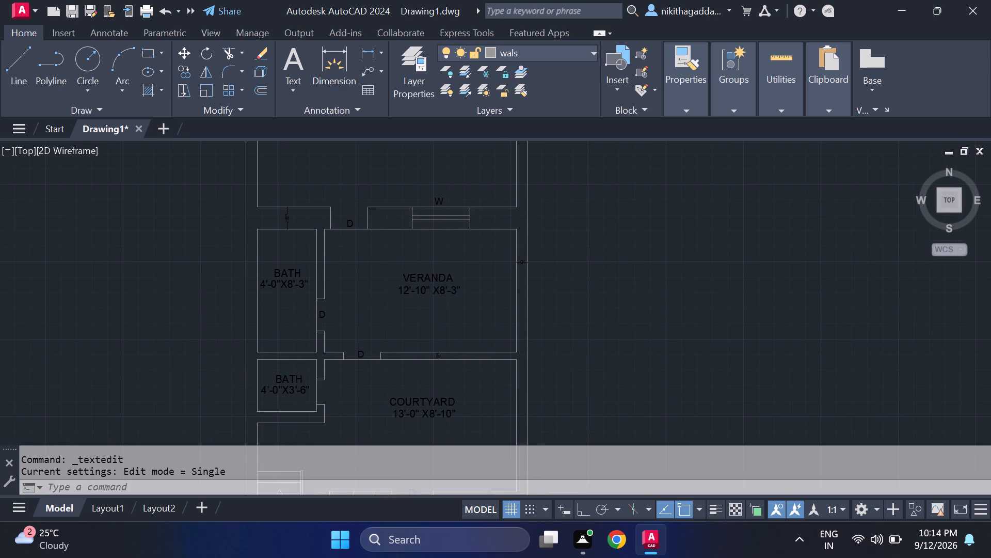
pyautogui.moveTo(196, 305); pyautogui.dragTo(247, 410, button='middle')
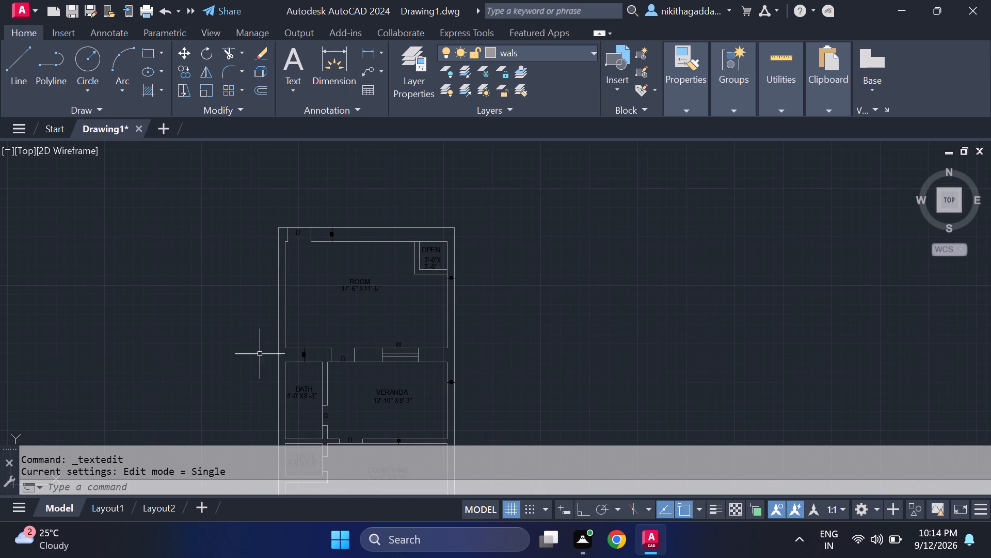
pyautogui.moveTo(222, 332); pyautogui.dragTo(235, 276, button='middle')
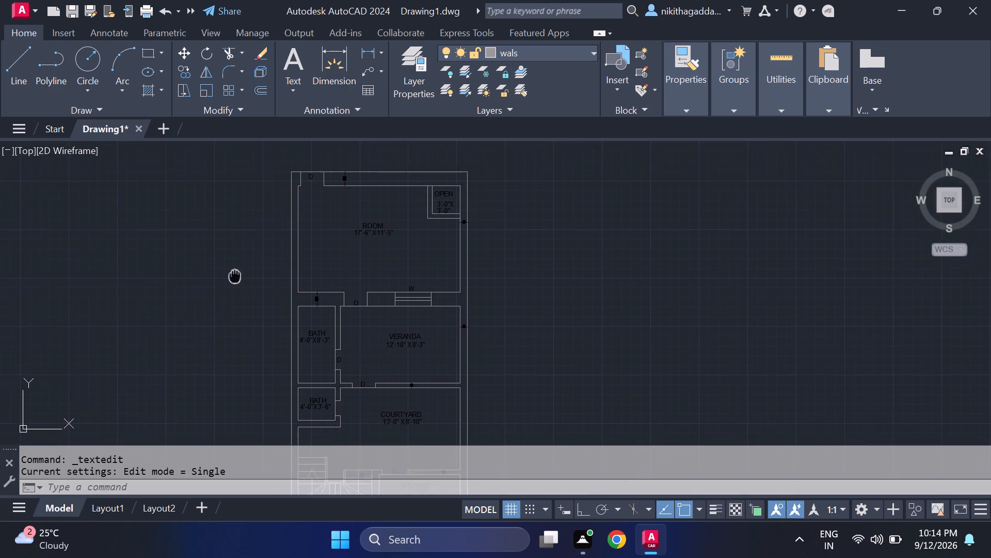
pyautogui.moveTo(235, 276); pyautogui.dragTo(248, 154, button='middle')
pyautogui.scroll(3, 332, 368)
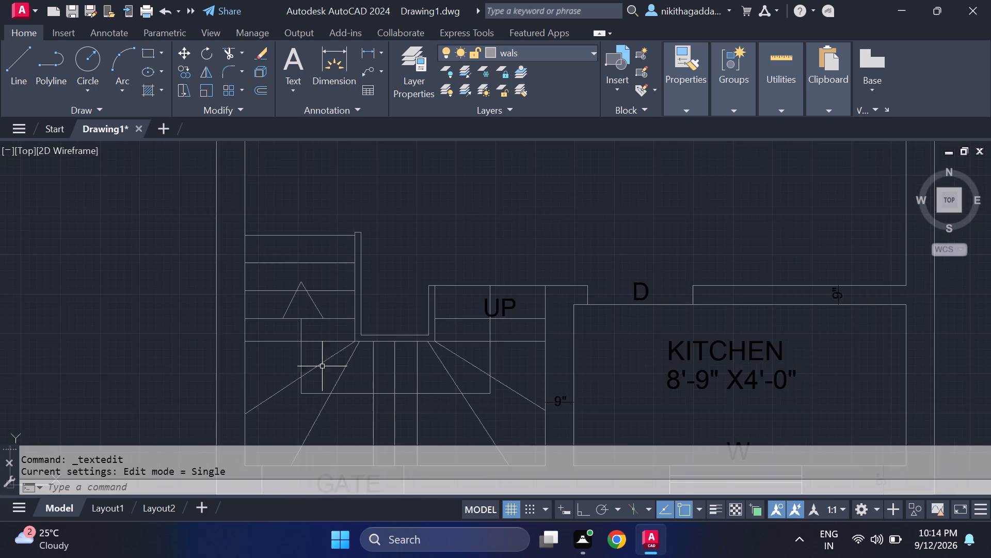
pyautogui.scroll(-3, 198, 337)
pyautogui.moveTo(189, 320); pyautogui.dragTo(188, 371, button='middle')
pyautogui.moveTo(183, 306); pyautogui.dragTo(181, 304, button='middle')
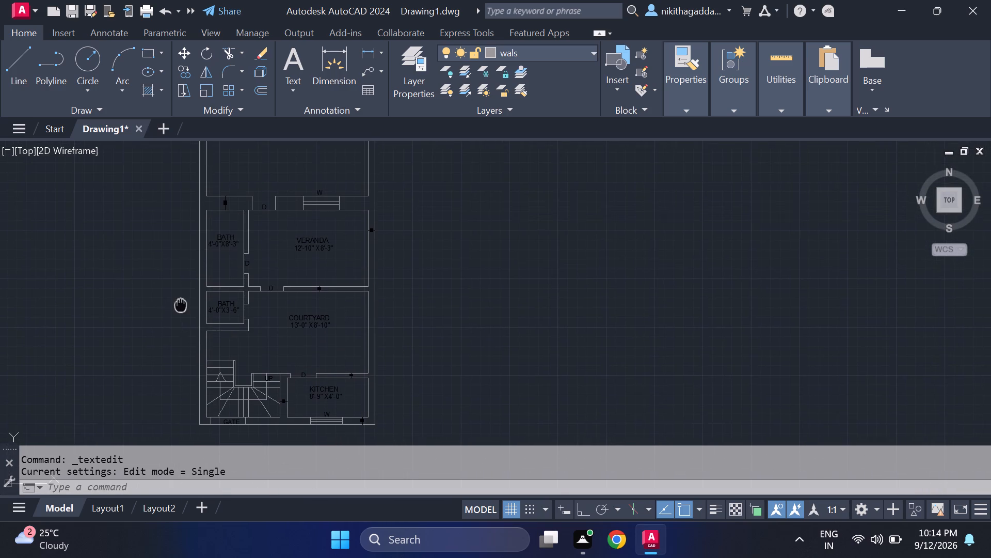
pyautogui.moveTo(181, 304); pyautogui.dragTo(300, 321, button='middle')
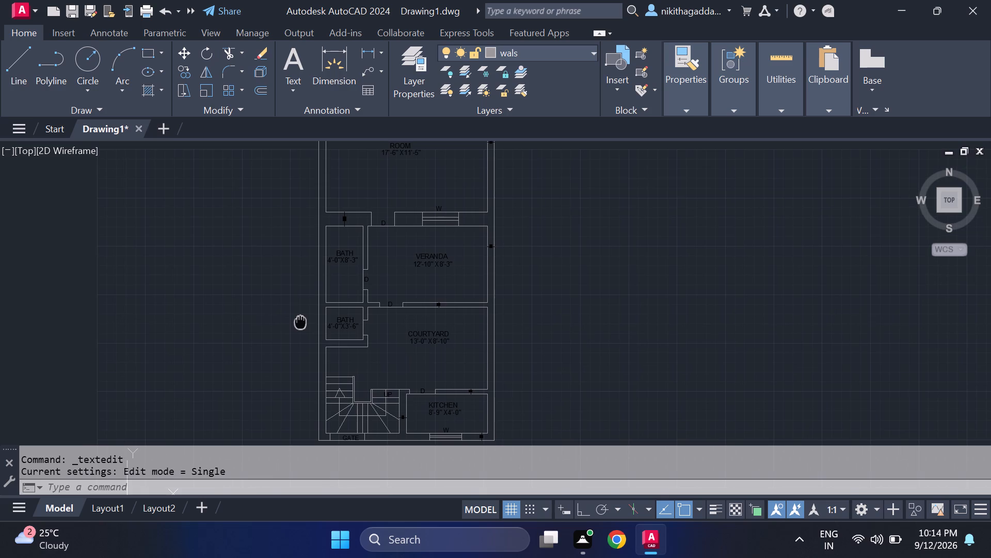
pyautogui.moveTo(300, 321); pyautogui.dragTo(299, 367, button='middle')
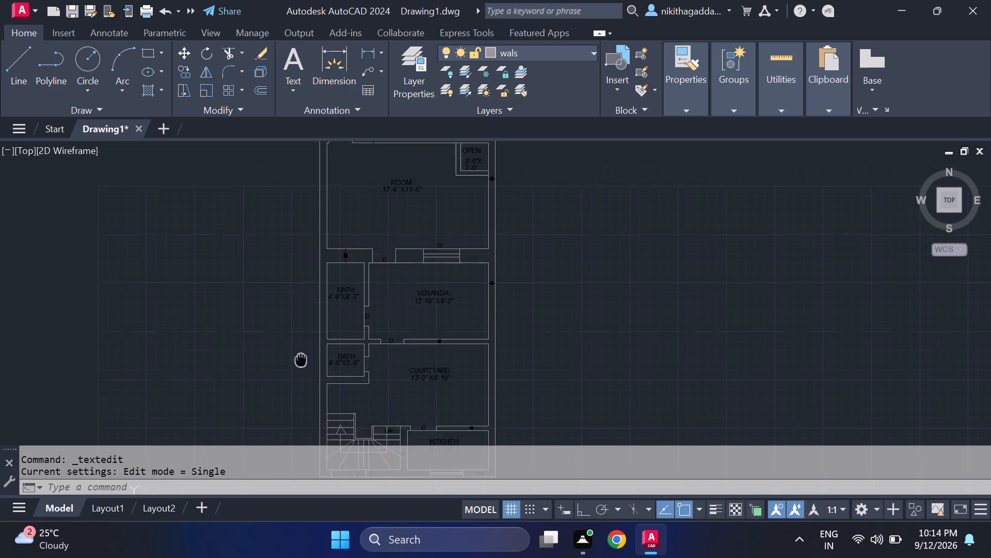
pyautogui.moveTo(299, 367); pyautogui.dragTo(298, 376, button='middle')
pyautogui.scroll(1, 298, 376)
pyautogui.moveTo(338, 325); pyautogui.dragTo(320, 381, button='middle')
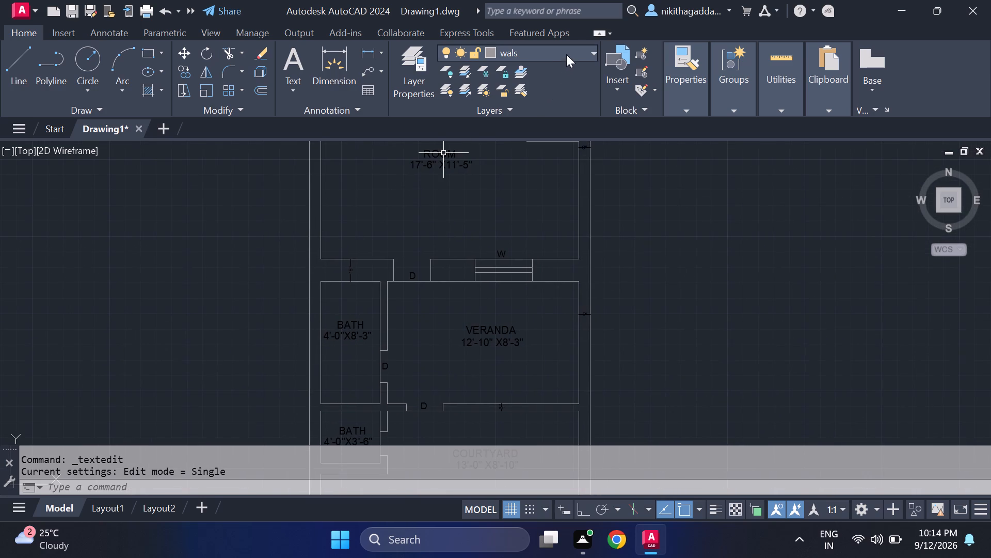
# On the text layer, add a horizontal linear dimension across the plan's full outer width, just above the top wall.
pyautogui.click(590, 54)
pyautogui.click(562, 87)
pyautogui.click(371, 53)
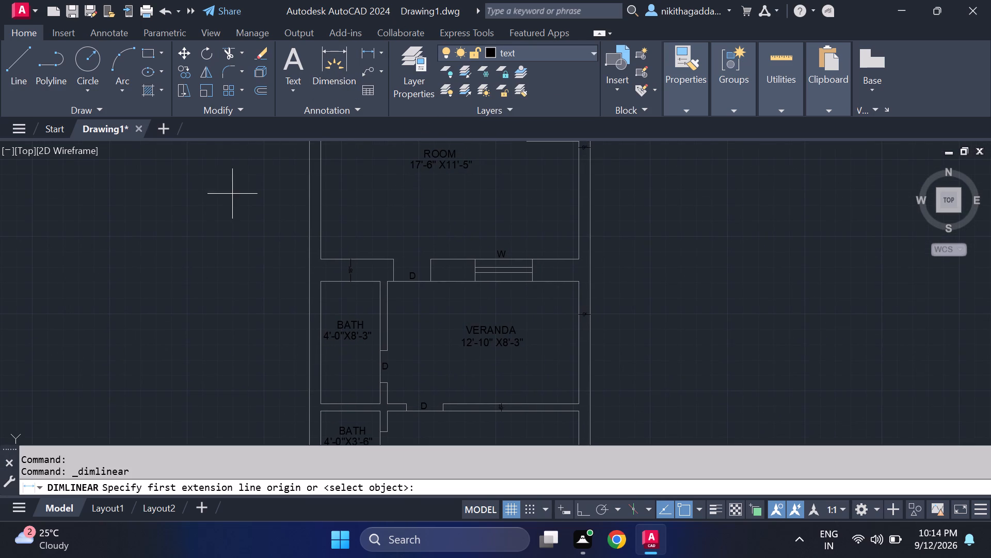
pyautogui.moveTo(234, 201); pyautogui.dragTo(258, 286, button='middle')
pyautogui.scroll(-1, 259, 246)
pyautogui.moveTo(248, 254); pyautogui.dragTo(247, 278, button='middle')
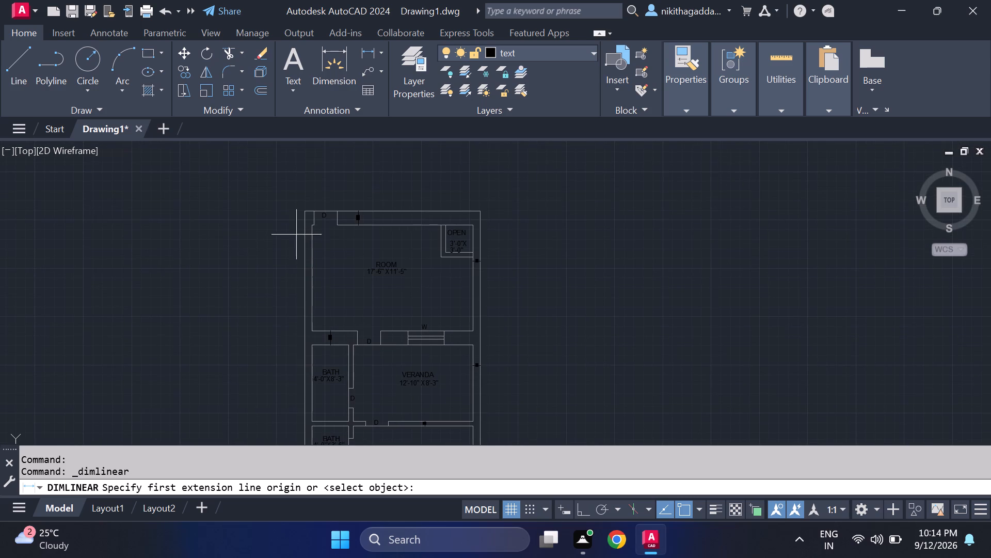
pyautogui.scroll(4, 316, 211)
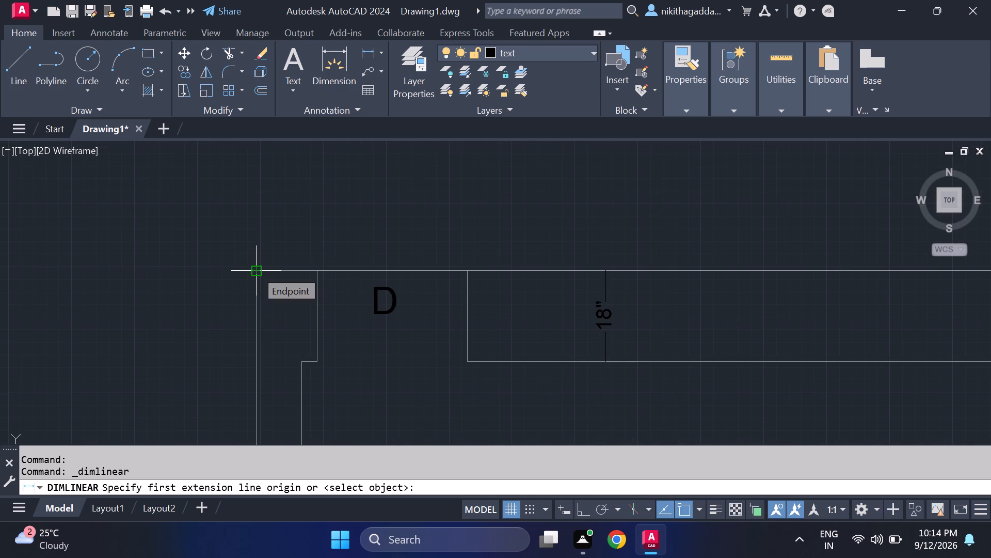
pyautogui.click(258, 239)
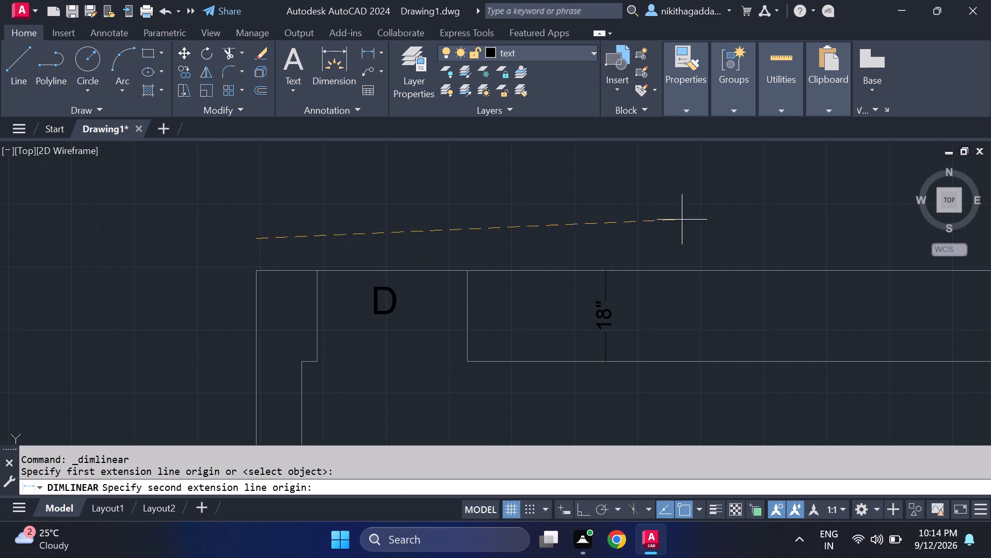
pyautogui.moveTo(715, 213); pyautogui.dragTo(212, 122, button='middle')
pyautogui.scroll(-2, 490, 236)
pyautogui.moveTo(506, 230); pyautogui.dragTo(430, 289, button='middle')
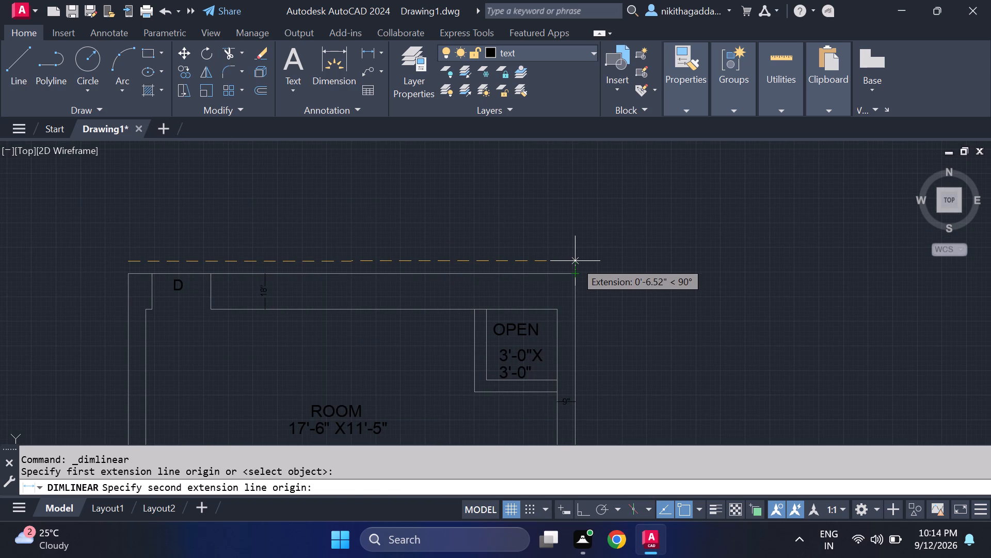
pyautogui.press('F8')
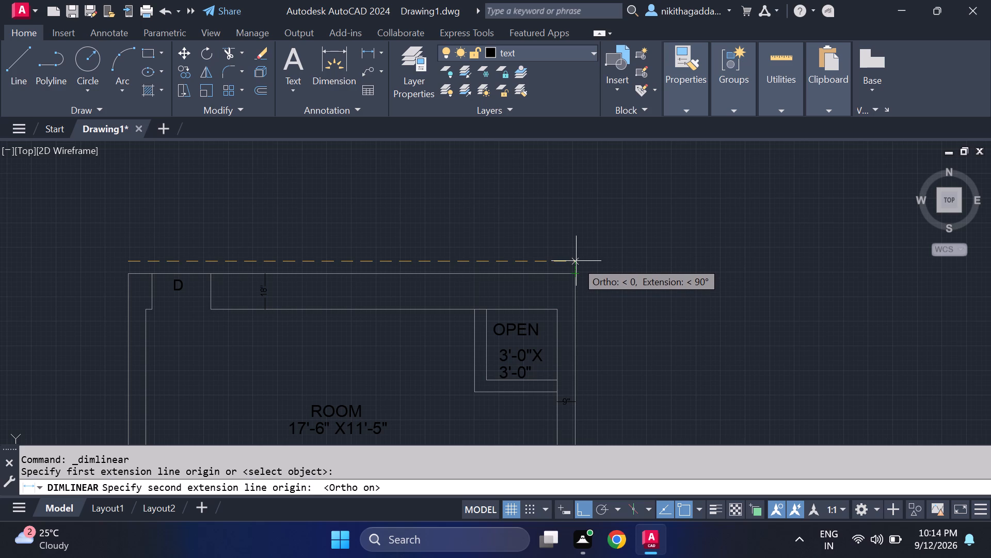
pyautogui.click(576, 261)
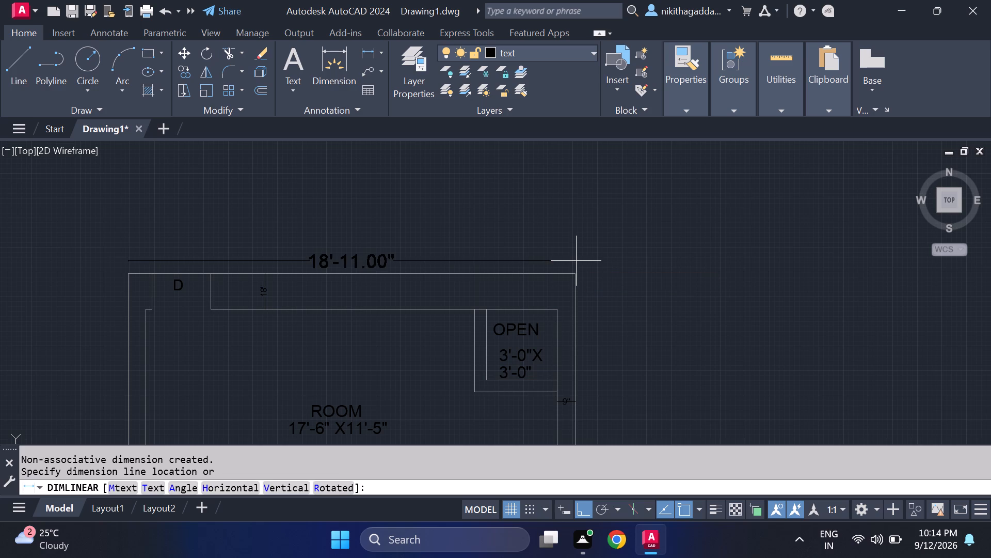
pyautogui.click(576, 261)
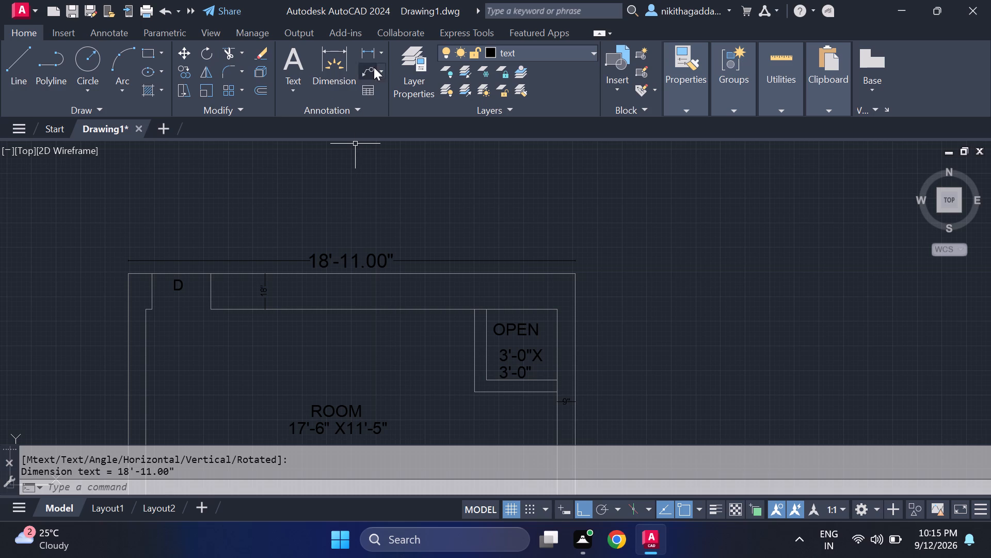
# Add a vertical linear dimension along the plan's full outer height, just outside the right outer wall.
pyautogui.click(371, 48)
pyautogui.moveTo(663, 335); pyautogui.dragTo(664, 241, button='middle')
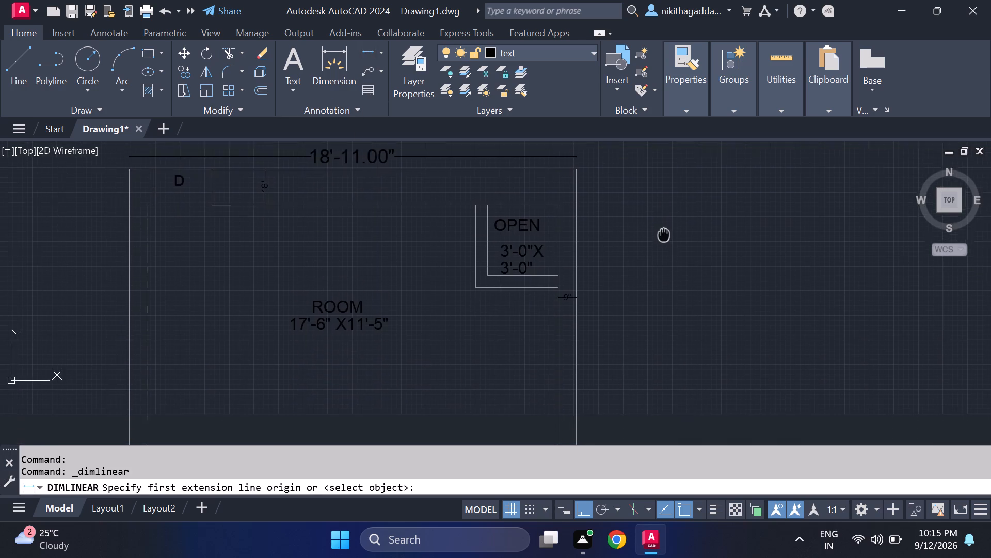
pyautogui.moveTo(664, 241); pyautogui.dragTo(664, 278, button='middle')
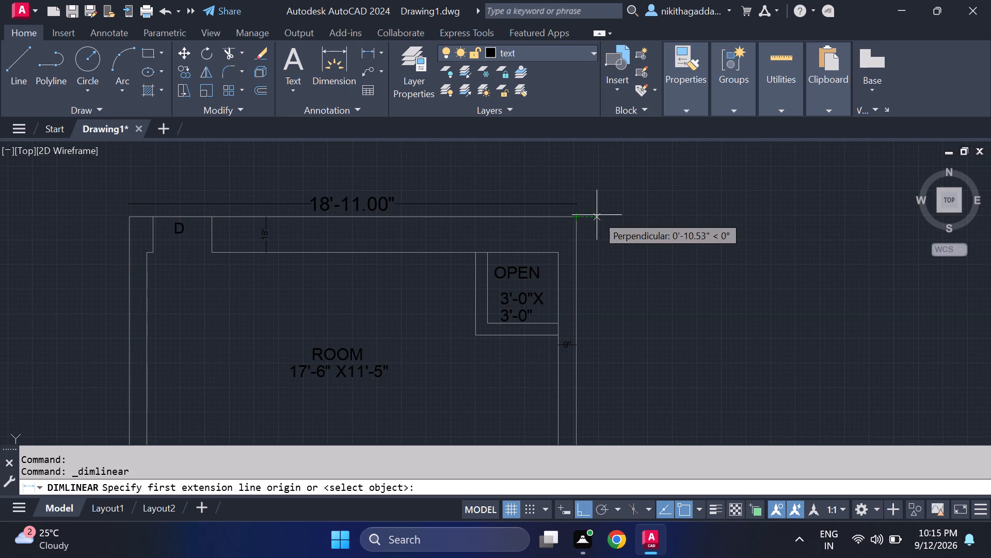
pyautogui.click(596, 215)
pyautogui.moveTo(657, 373); pyautogui.dragTo(657, 132, button='middle')
pyautogui.scroll(-3, 696, 251)
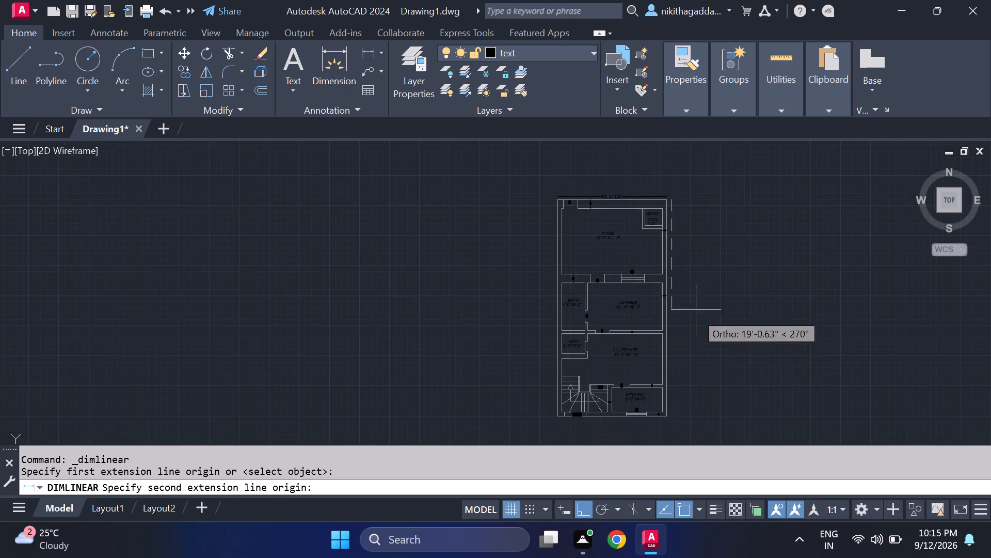
pyautogui.moveTo(695, 327); pyautogui.dragTo(660, 208, button='middle')
pyautogui.scroll(2, 631, 325)
pyautogui.moveTo(633, 323); pyautogui.dragTo(631, 359, button='middle')
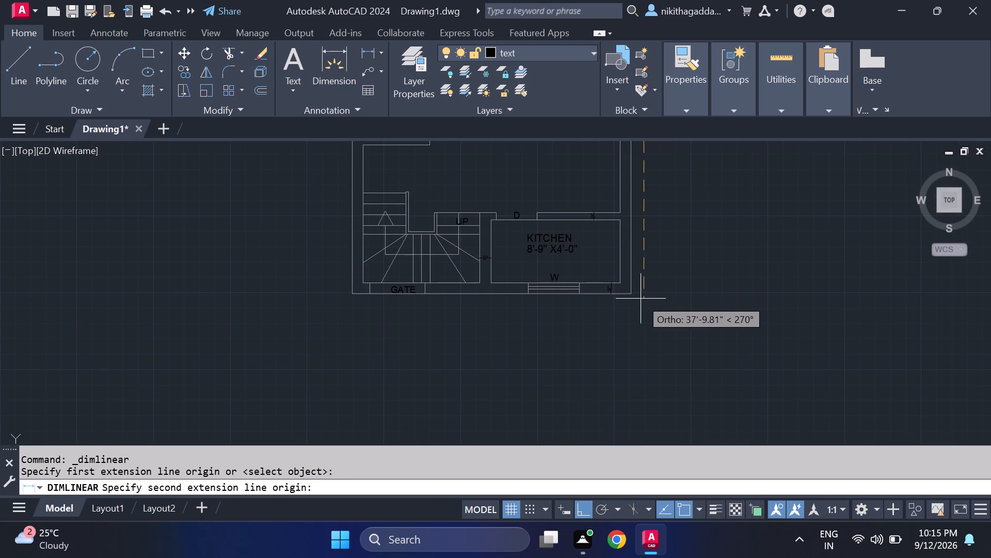
pyautogui.moveTo(641, 299); pyautogui.dragTo(631, 323, button='middle')
pyautogui.scroll(2, 631, 323)
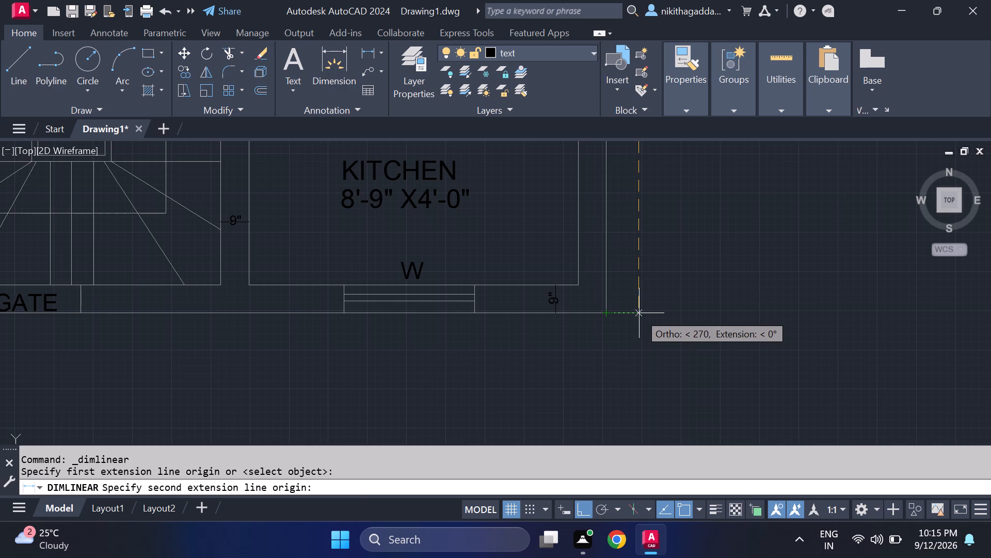
pyautogui.click(639, 312)
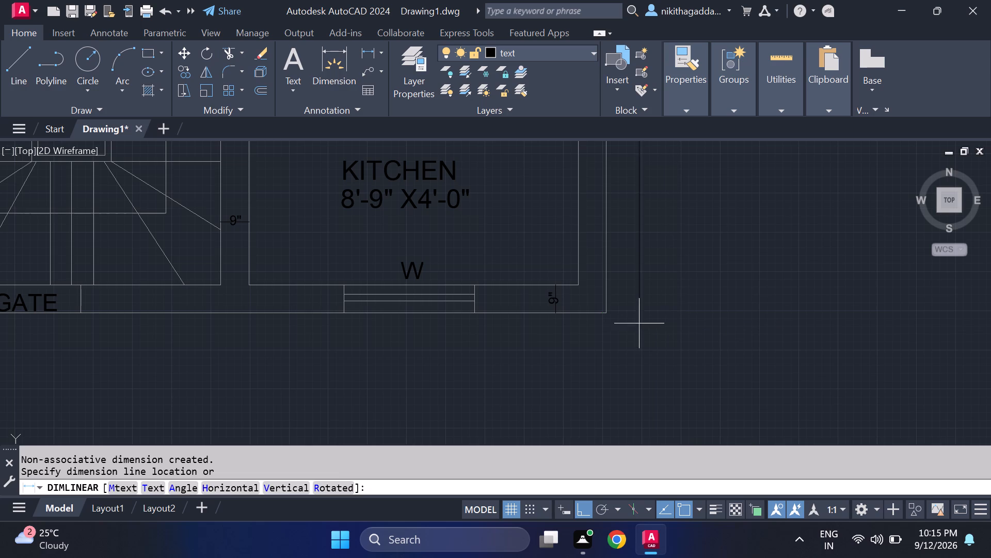
pyautogui.scroll(4, 642, 317)
pyautogui.moveTo(649, 321); pyautogui.dragTo(644, 355, button='middle')
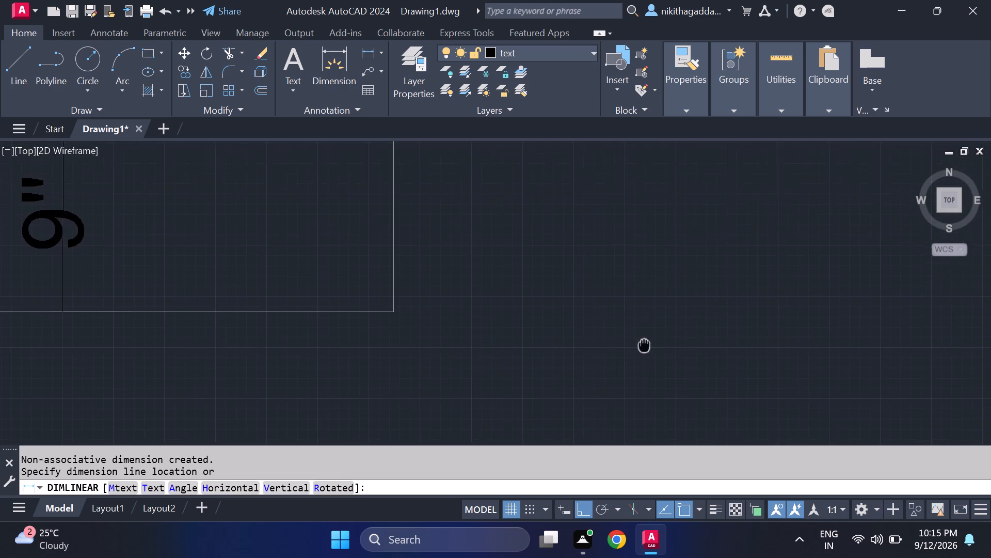
pyautogui.moveTo(644, 355); pyautogui.dragTo(642, 388, button='middle')
pyautogui.scroll(4, 636, 376)
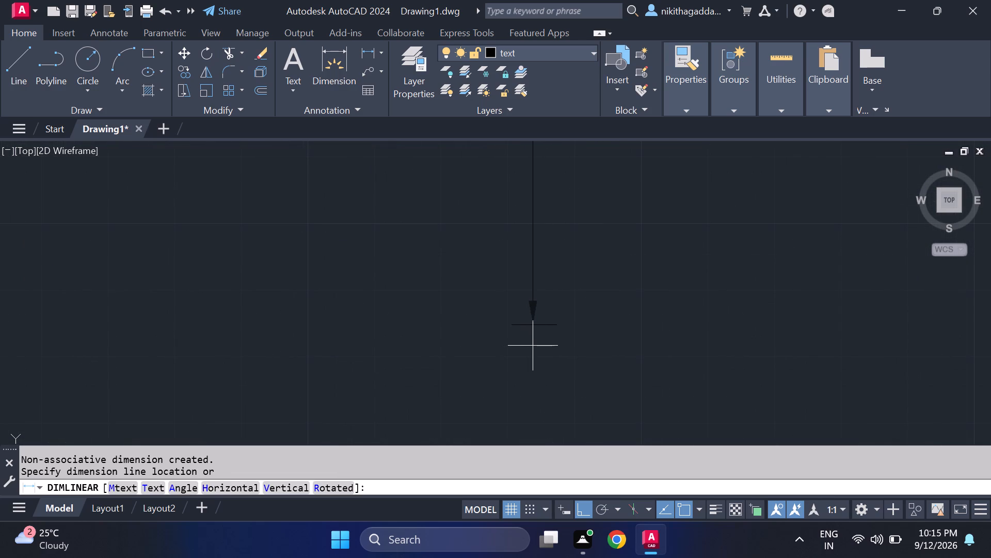
pyautogui.click(533, 345)
# Move the overall height dimension very slightly outward from the right outer wall, starting from its lower end.
pyautogui.scroll(-8, 660, 298)
pyautogui.scroll(-2, 733, 257)
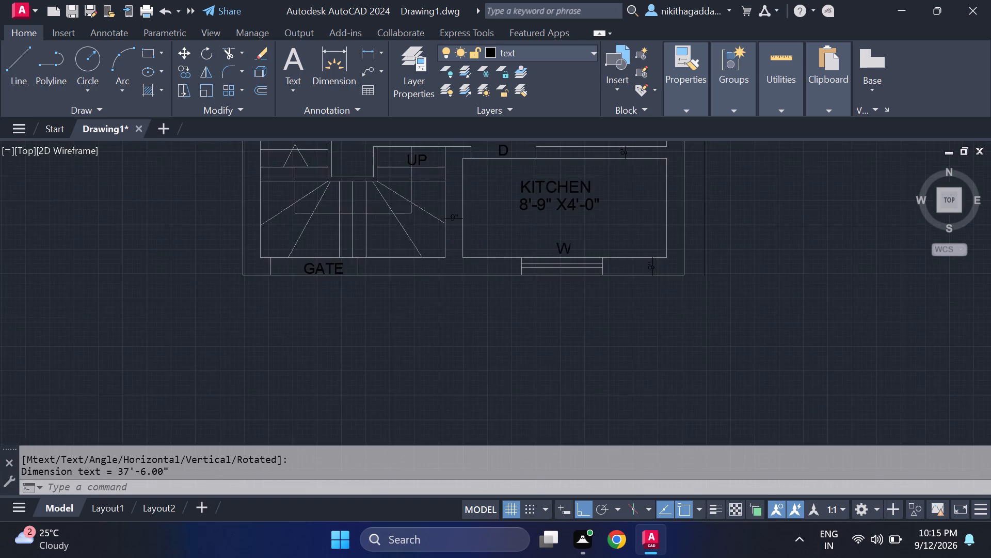
pyautogui.scroll(-1, 783, 242)
pyautogui.moveTo(783, 241); pyautogui.dragTo(736, 364, button='middle')
pyautogui.scroll(-1, 747, 317)
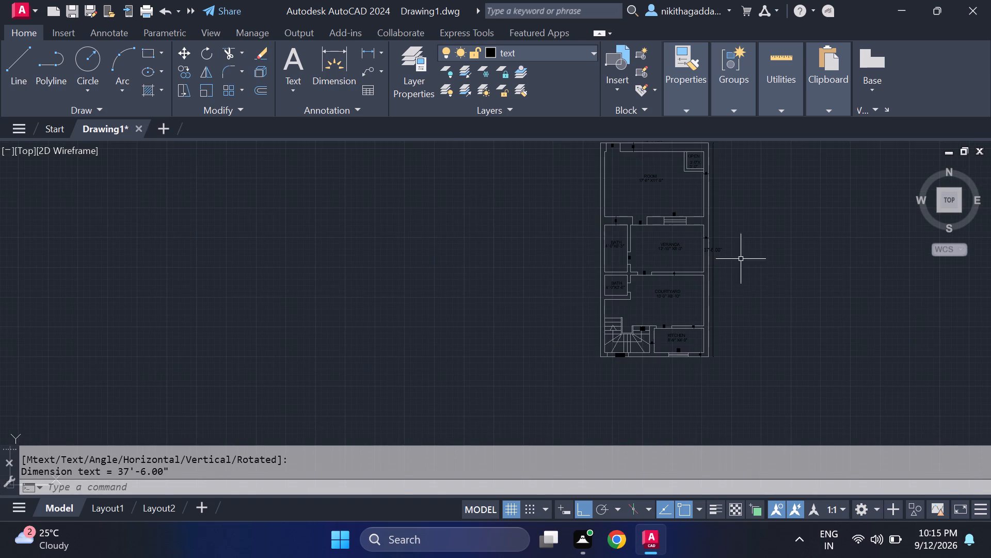
pyautogui.scroll(3, 740, 258)
pyautogui.scroll(2, 628, 205)
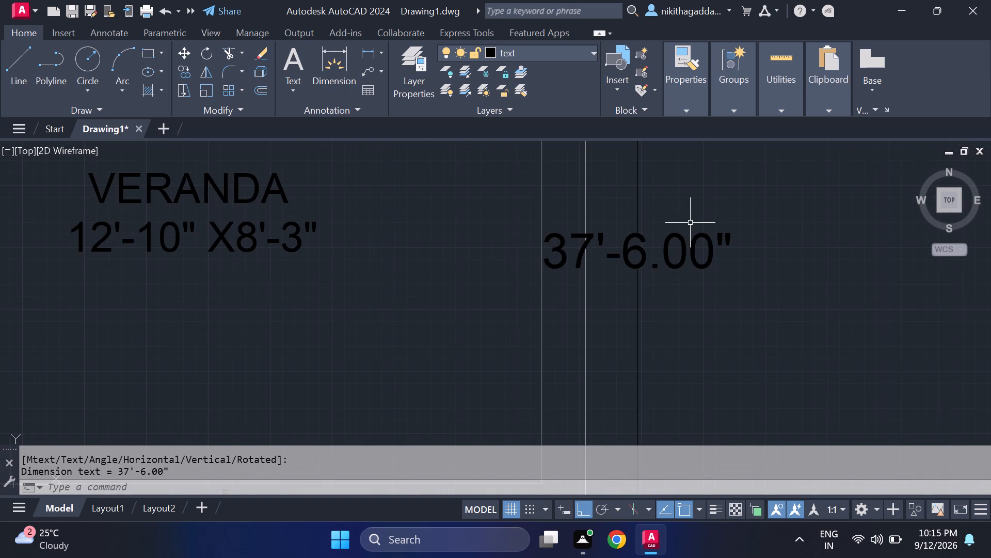
pyautogui.moveTo(721, 212); pyautogui.dragTo(707, 230)
pyautogui.click(617, 335)
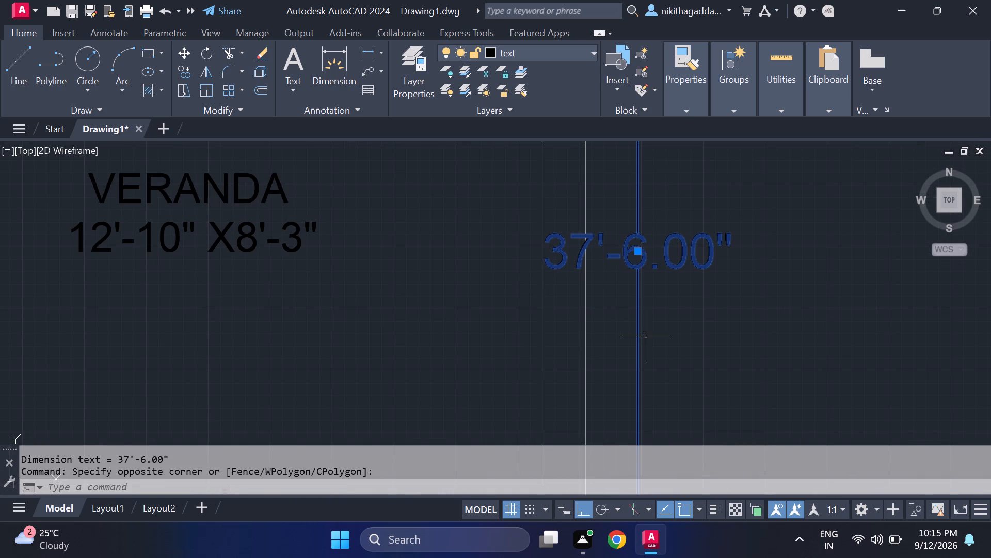
pyautogui.press('m')
pyautogui.press('Return')
pyautogui.scroll(-3, 846, 338)
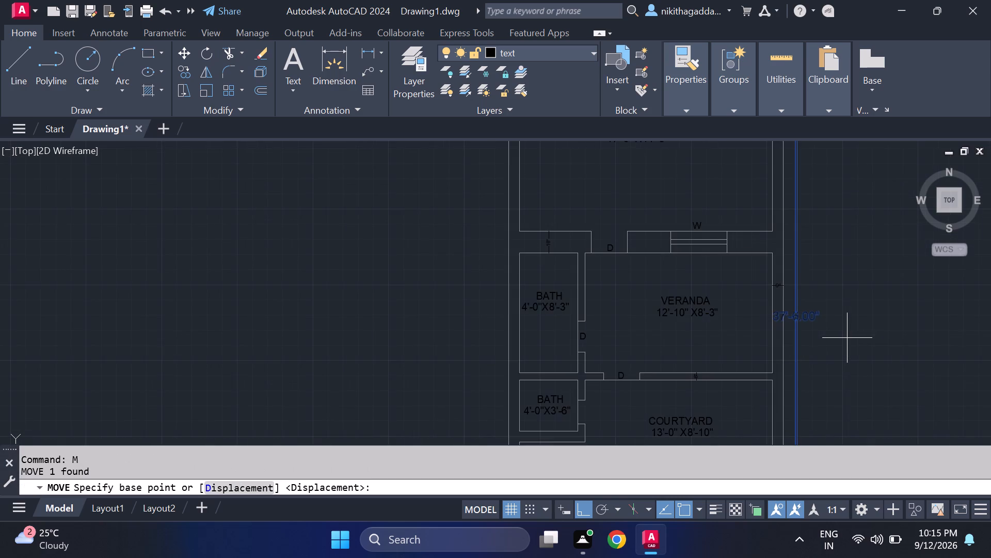
pyautogui.moveTo(847, 338); pyautogui.dragTo(802, 174, button='middle')
pyautogui.moveTo(835, 293); pyautogui.dragTo(809, 227, button='middle')
pyautogui.scroll(3, 757, 306)
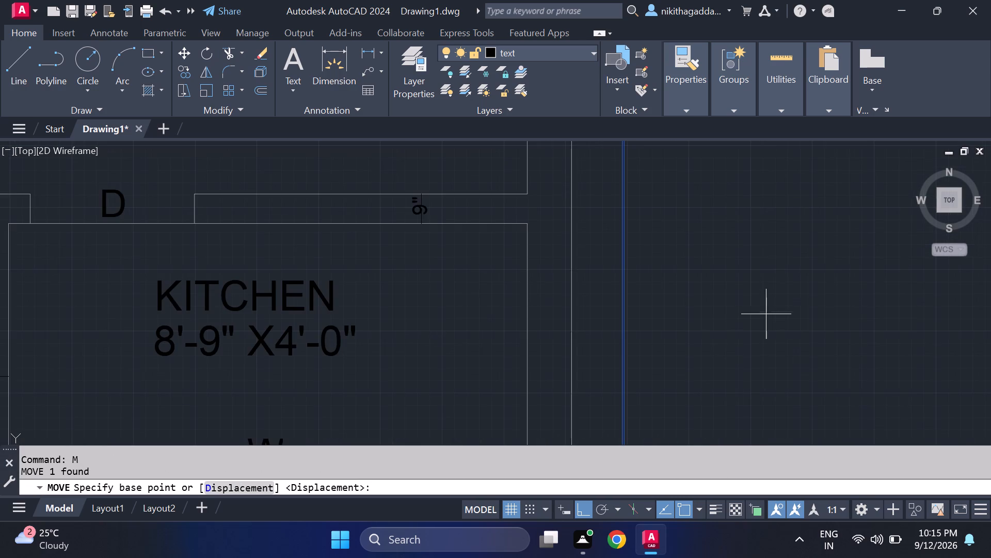
pyautogui.moveTo(746, 353); pyautogui.dragTo(775, 189, button='middle')
pyautogui.scroll(3, 646, 364)
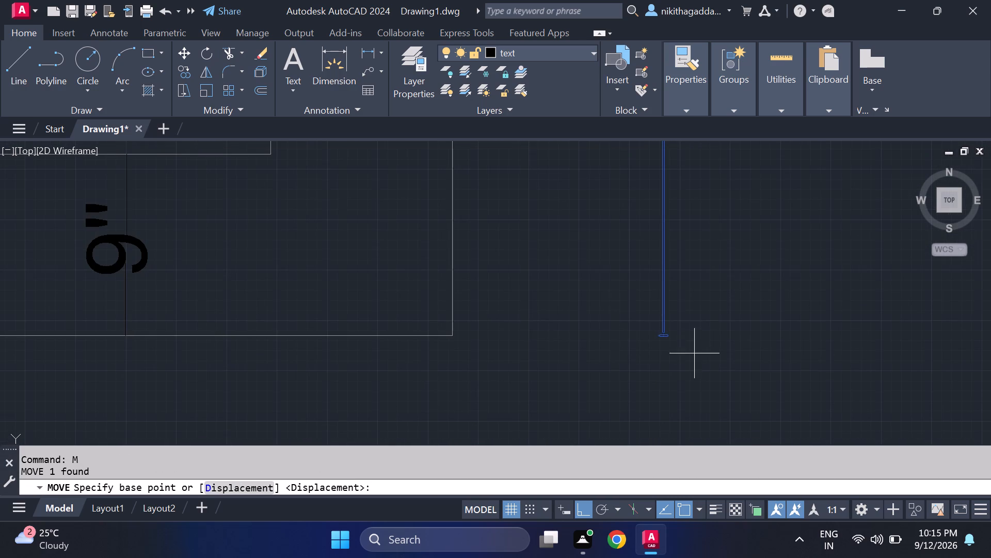
pyautogui.scroll(3, 678, 335)
pyautogui.click(614, 349)
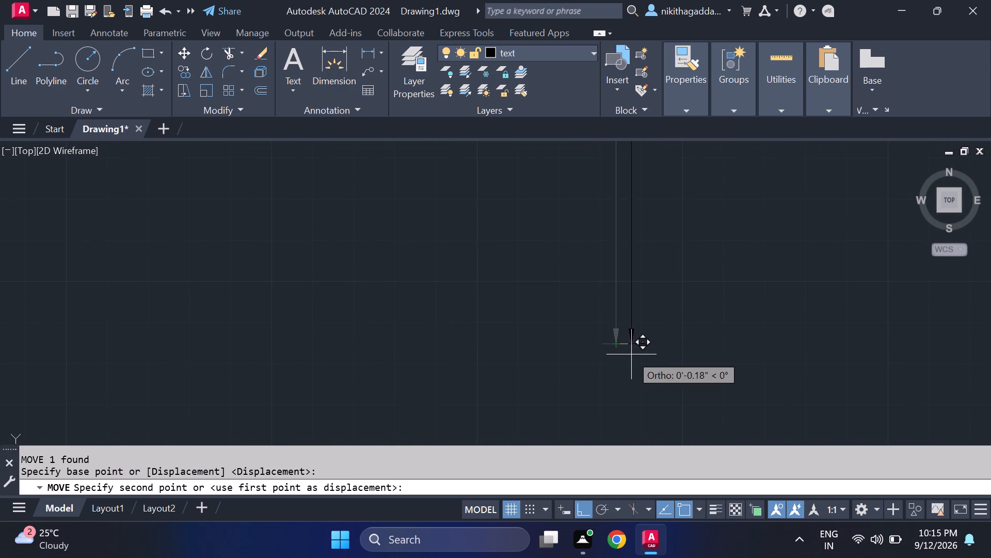
pyautogui.click(645, 350)
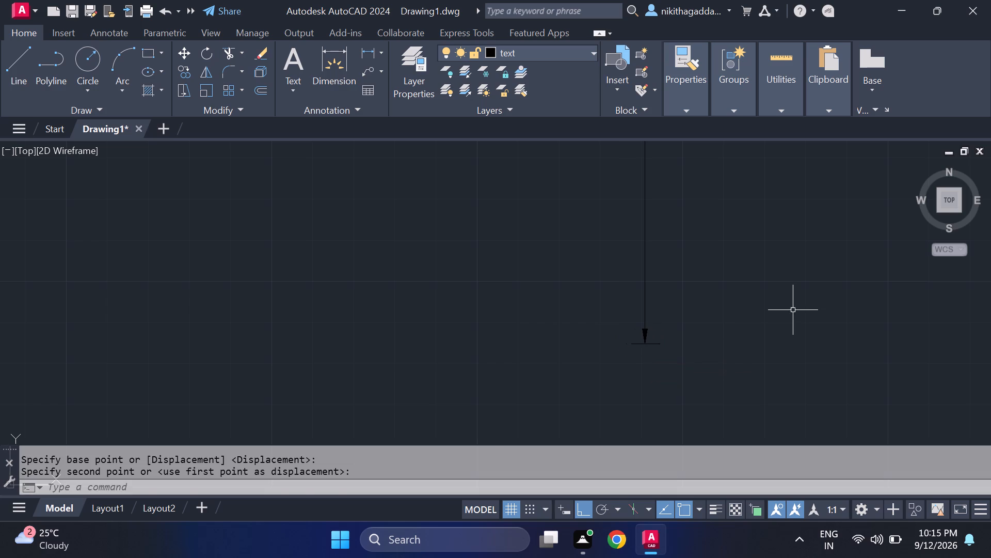
# Move the overall height dimension horizontally farther outward so its text sits clear of the right outer wall.
pyautogui.scroll(-7, 793, 310)
pyautogui.scroll(-4, 816, 256)
pyautogui.moveTo(817, 255); pyautogui.dragTo(801, 312, button='middle')
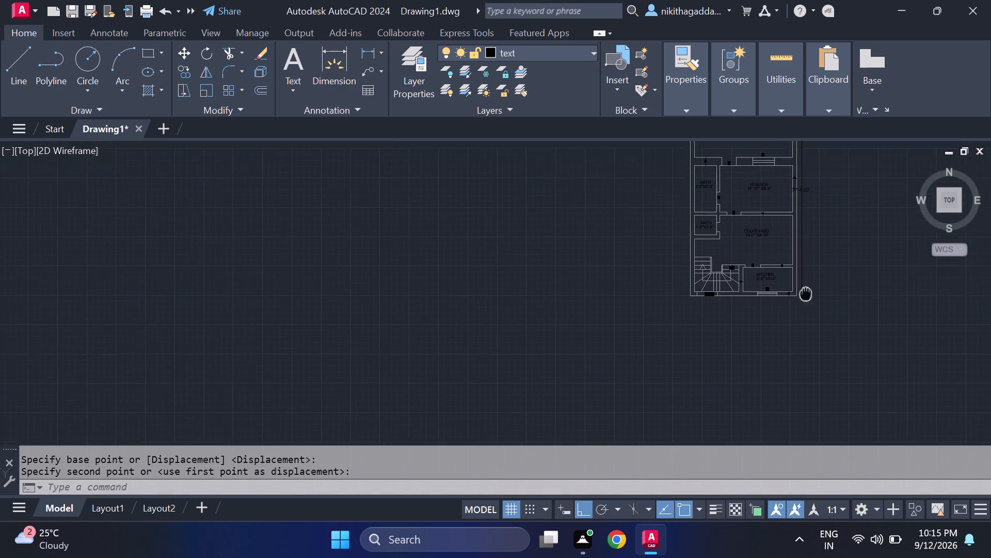
pyautogui.moveTo(801, 312); pyautogui.dragTo(789, 336, button='middle')
pyautogui.scroll(3, 808, 245)
pyautogui.scroll(3, 736, 227)
pyautogui.moveTo(760, 196); pyautogui.dragTo(741, 217)
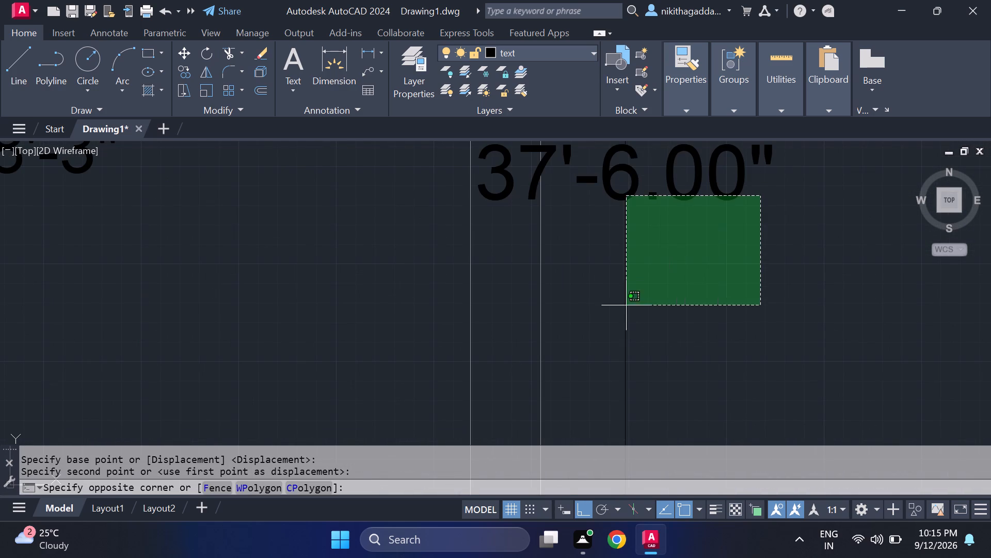
pyautogui.click(607, 332)
pyautogui.press('m')
pyautogui.press('Return')
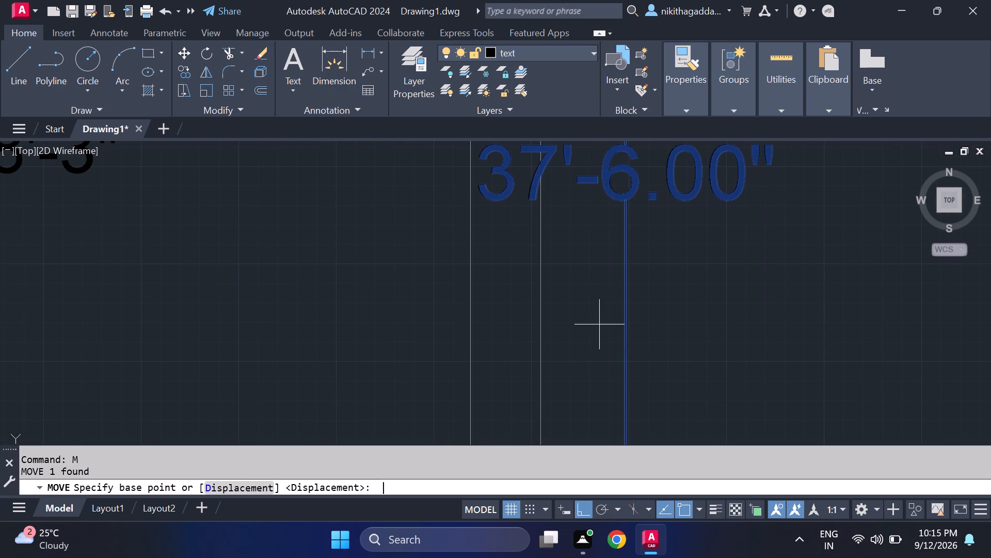
pyautogui.click(614, 208)
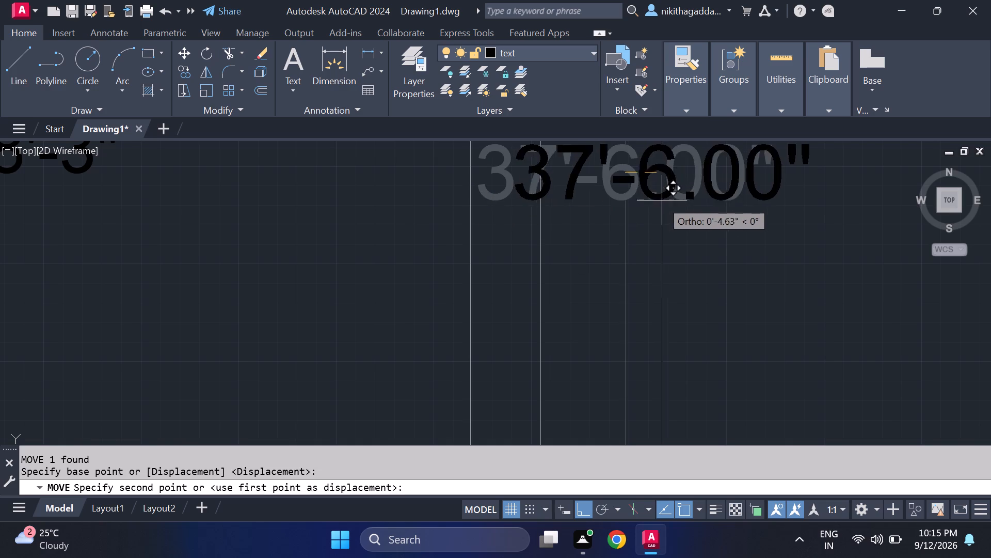
pyautogui.click(703, 203)
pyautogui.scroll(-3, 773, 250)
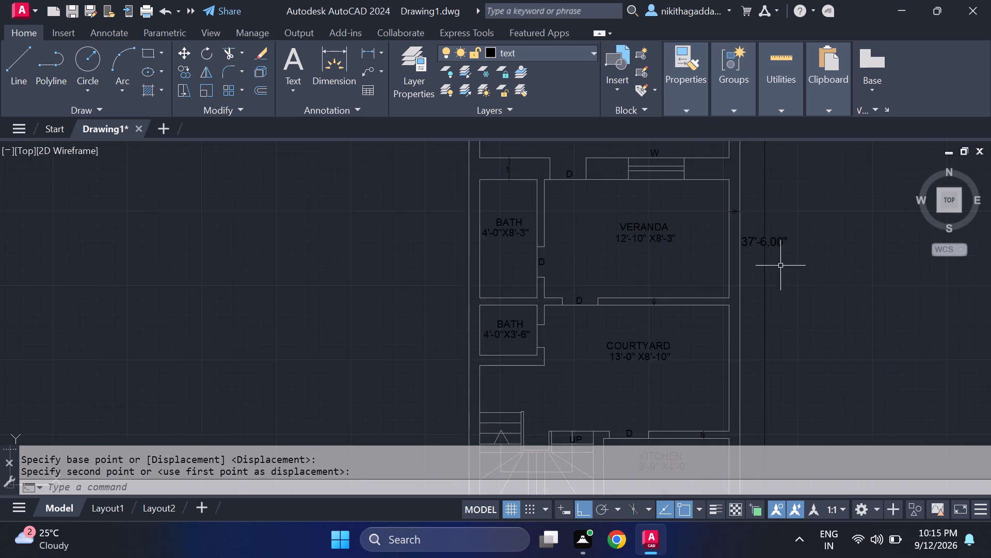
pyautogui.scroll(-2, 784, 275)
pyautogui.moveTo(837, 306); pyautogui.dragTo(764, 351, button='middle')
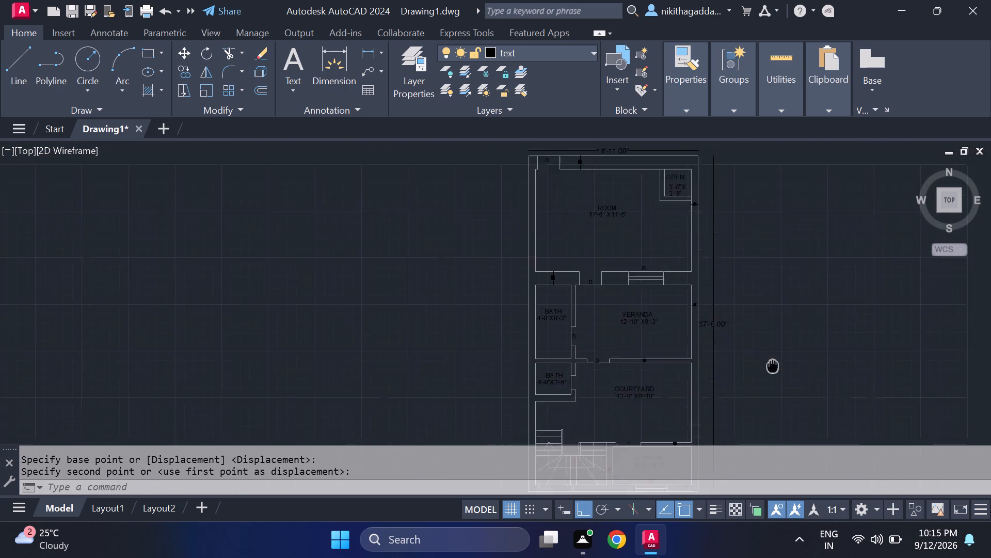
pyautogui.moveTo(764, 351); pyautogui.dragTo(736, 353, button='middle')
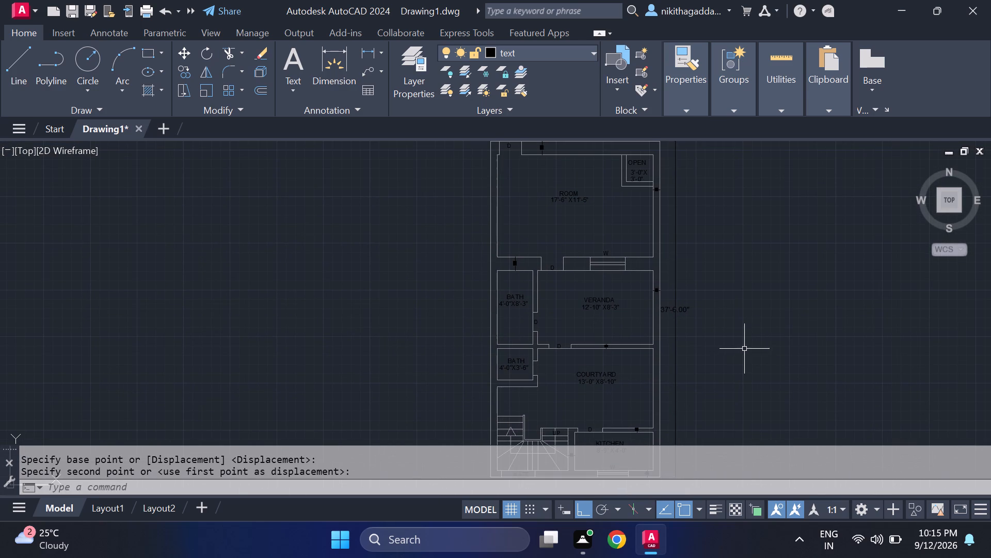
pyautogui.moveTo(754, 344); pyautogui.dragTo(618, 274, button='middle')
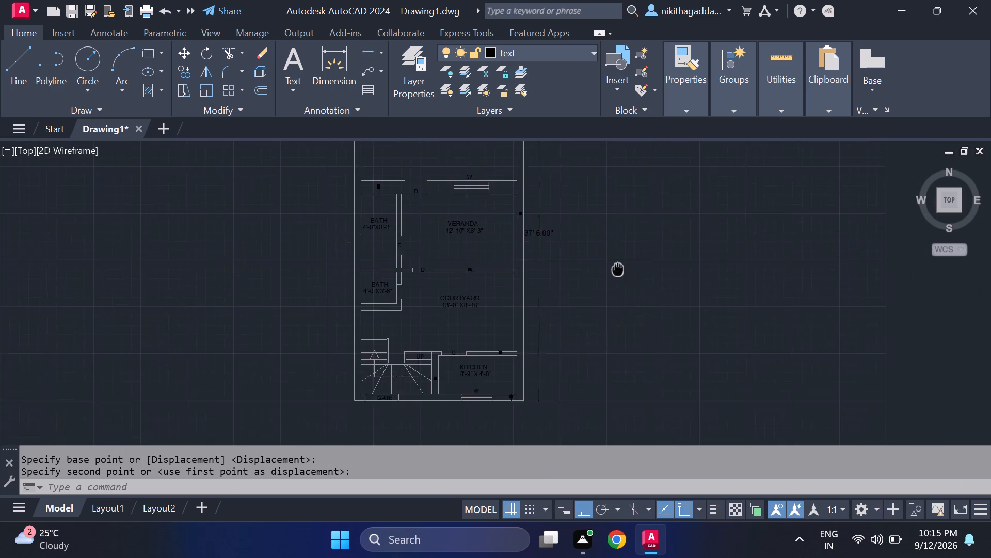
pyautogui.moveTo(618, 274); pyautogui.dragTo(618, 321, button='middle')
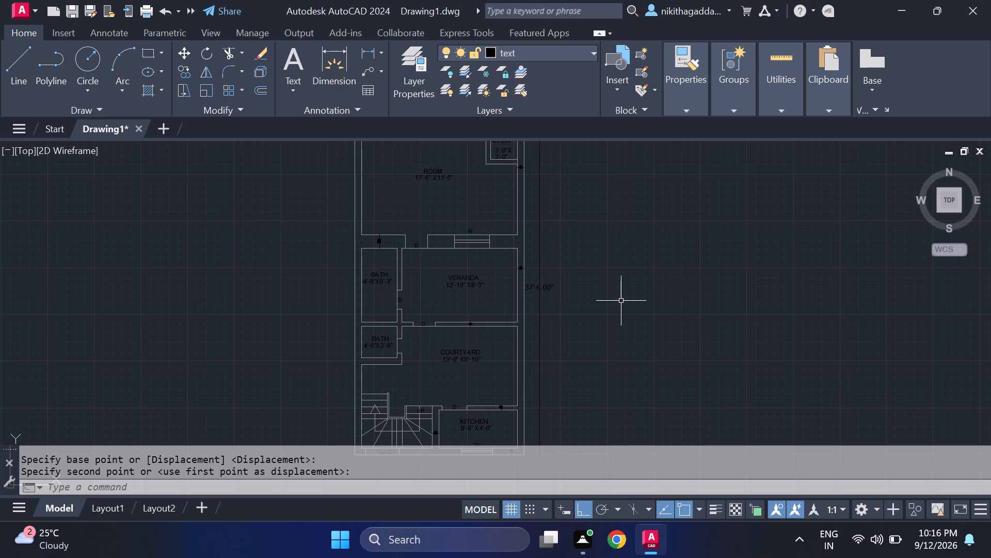
# On the wals layer, start a second outline right of the plan with an 18'-11" horizontal line level with the plan's top wall.
pyautogui.click(592, 53)
pyautogui.click(548, 120)
pyautogui.press('l')
pyautogui.press('Return')
pyautogui.press('Escape')
pyautogui.press('l')
pyautogui.press('Return')
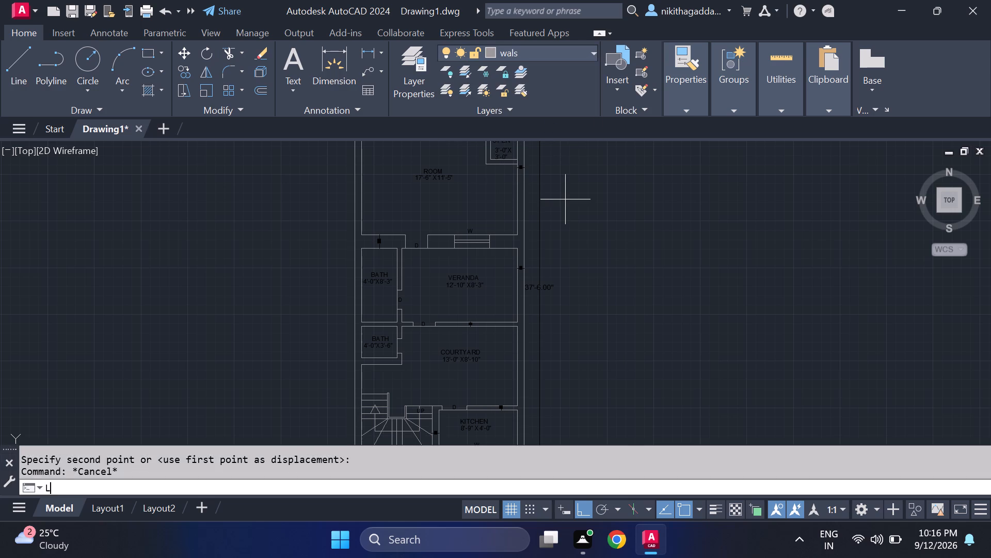
pyautogui.moveTo(566, 199); pyautogui.dragTo(553, 355, button='middle')
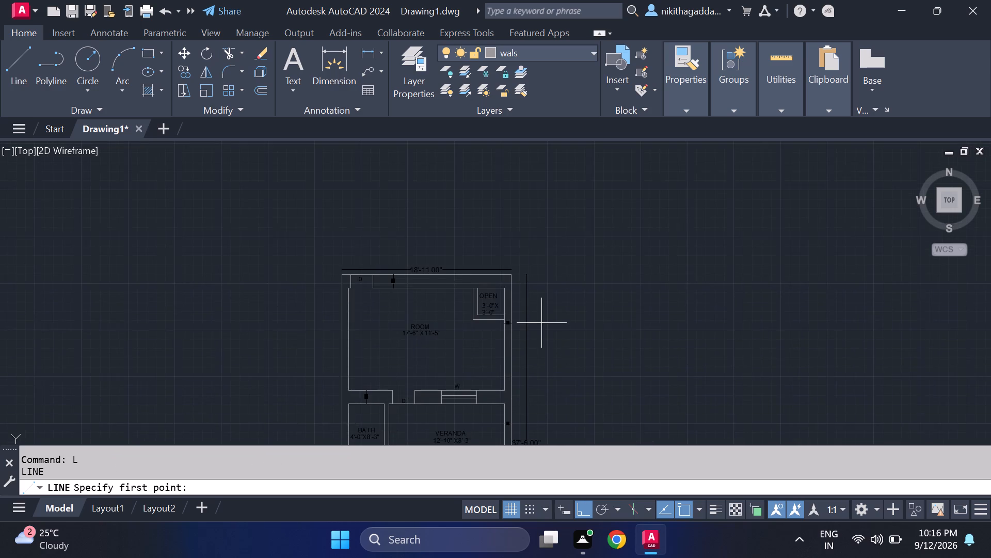
pyautogui.scroll(1, 537, 312)
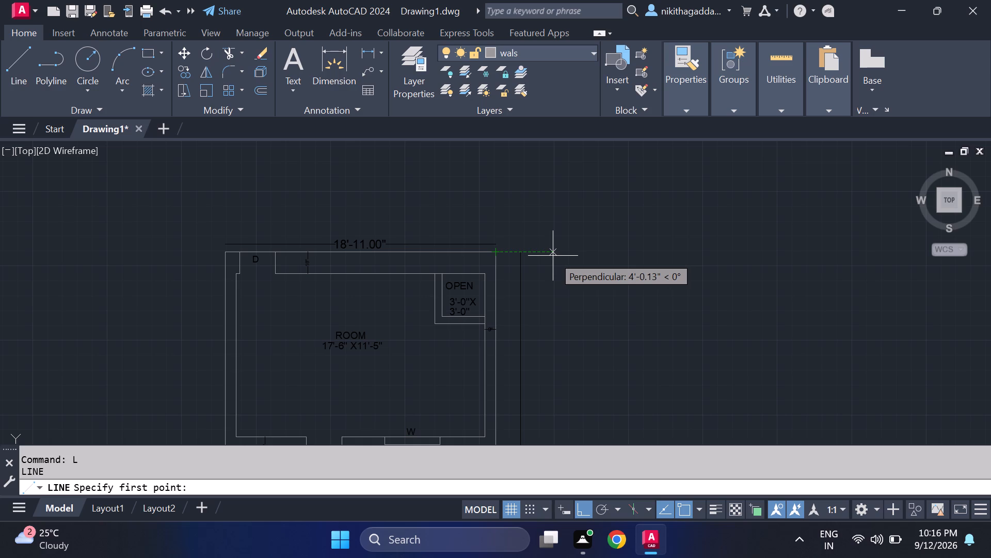
pyautogui.scroll(1, 553, 256)
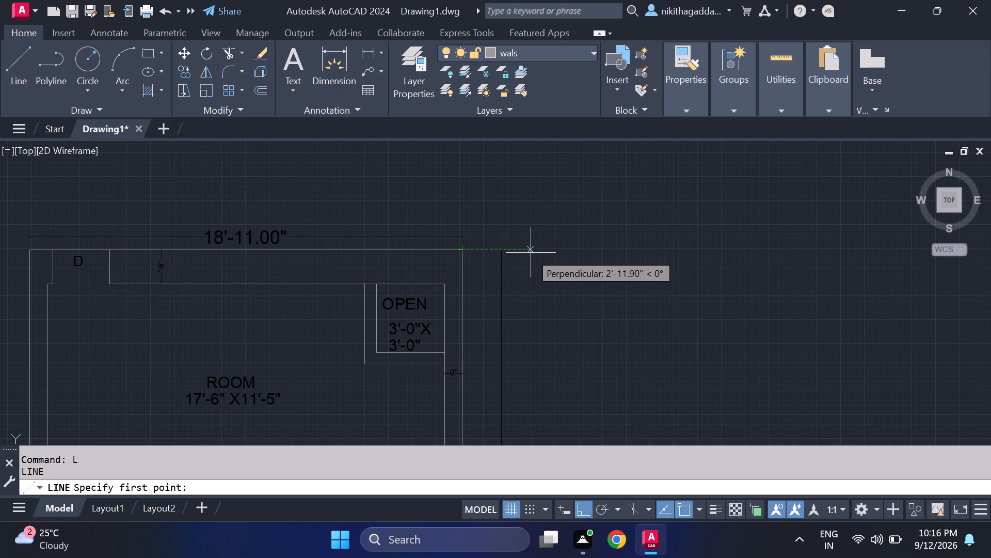
pyautogui.click(535, 253)
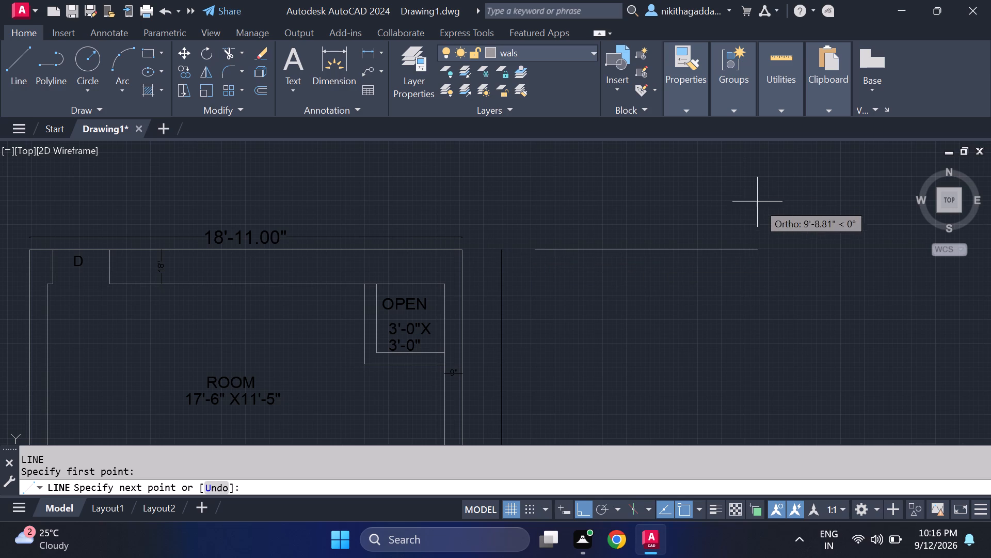
pyautogui.scroll(-2, 776, 233)
pyautogui.moveTo(780, 251); pyautogui.dragTo(573, 230, button='middle')
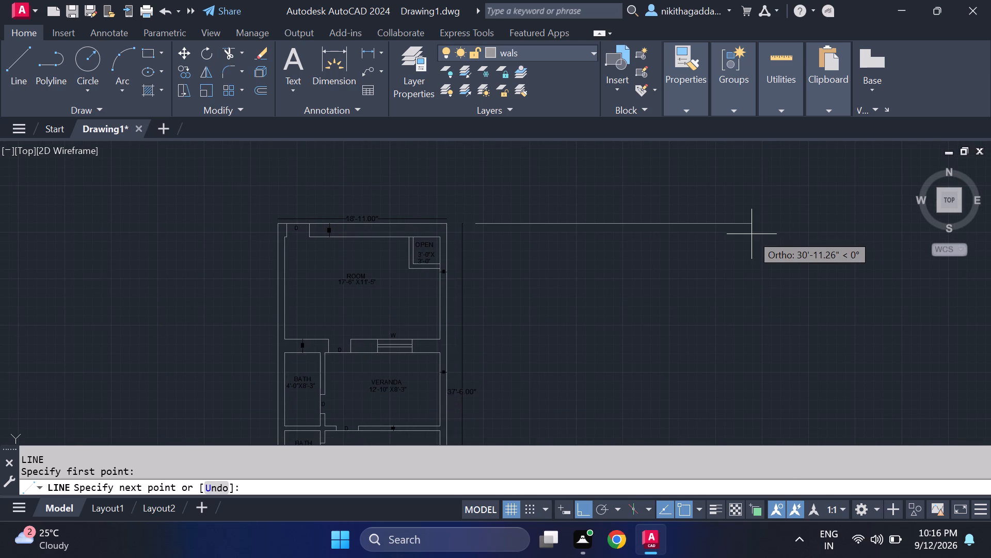
pyautogui.write('18')
pyautogui.write("'11")
pyautogui.hotkey('shift', '"')
pyautogui.press('Return')
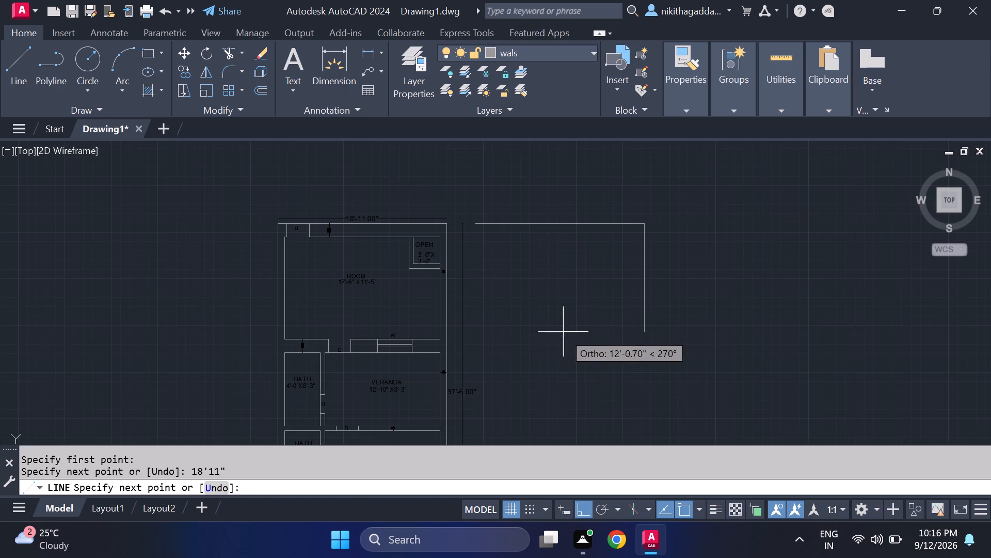
# Continue the new outline with a 37'-6" vertical line downward from the top line's outer end.
pyautogui.scroll(-2, 608, 345)
pyautogui.moveTo(608, 346); pyautogui.dragTo(585, 246, button='middle')
pyautogui.scroll(1, 586, 319)
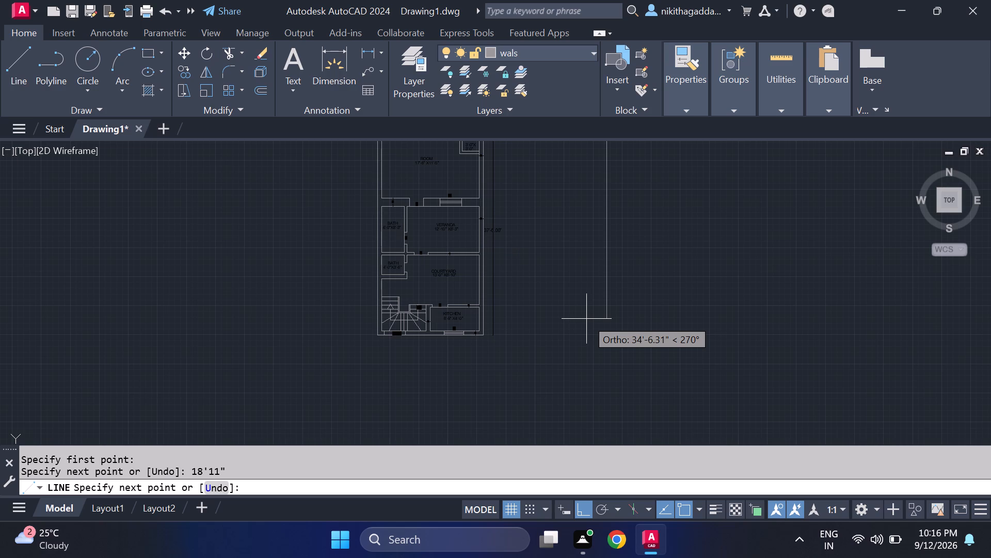
pyautogui.press('3')
pyautogui.press('7')
pyautogui.press("'")
pyautogui.press('6')
pyautogui.hotkey('shift', '"')
pyautogui.press('Return')
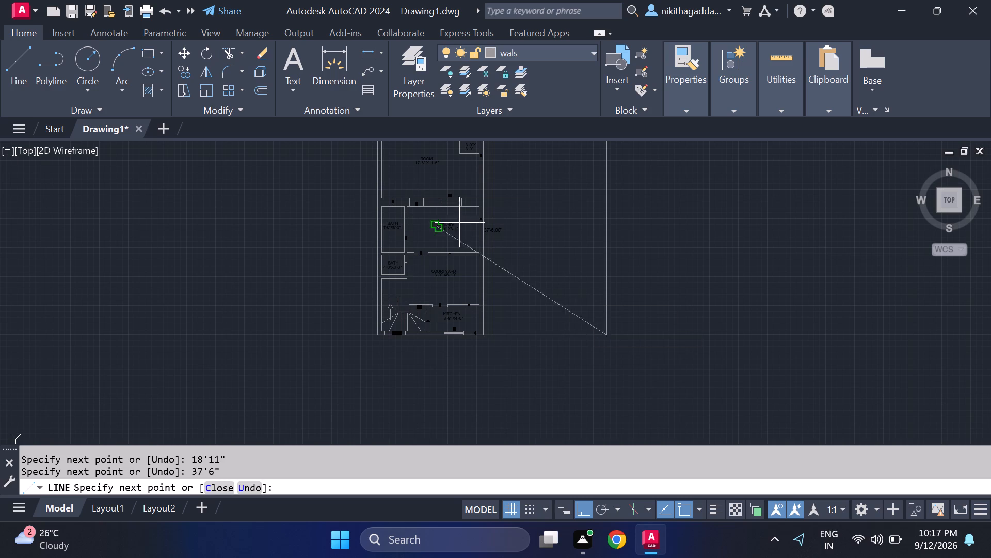
# Draw the outline's 18'-11" bottom line back toward the plan, and close the rectangle at its starting corner.
pyautogui.moveTo(549, 362); pyautogui.dragTo(538, 306, button='middle')
pyautogui.moveTo(539, 298); pyautogui.dragTo(563, 398, button='middle')
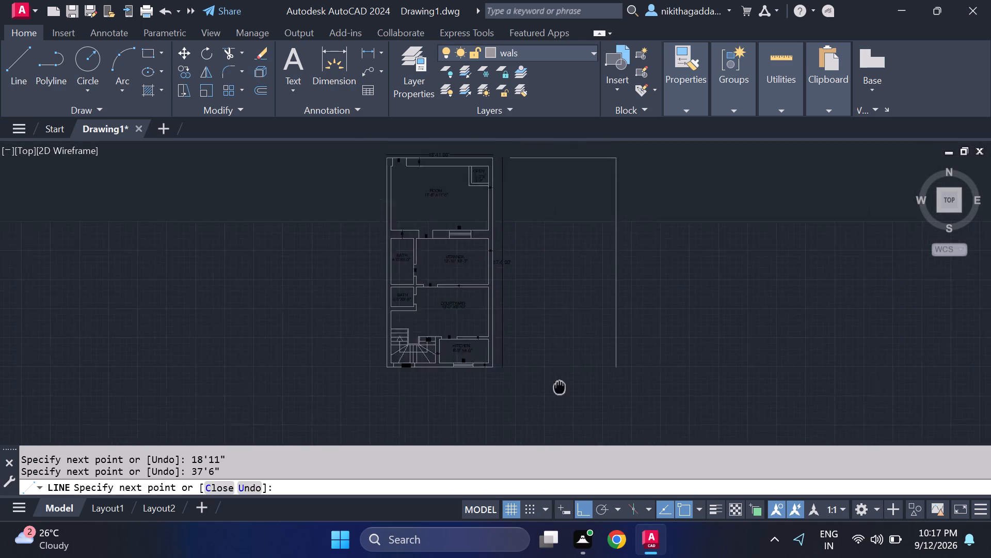
pyautogui.moveTo(563, 398); pyautogui.dragTo(570, 417, button='middle')
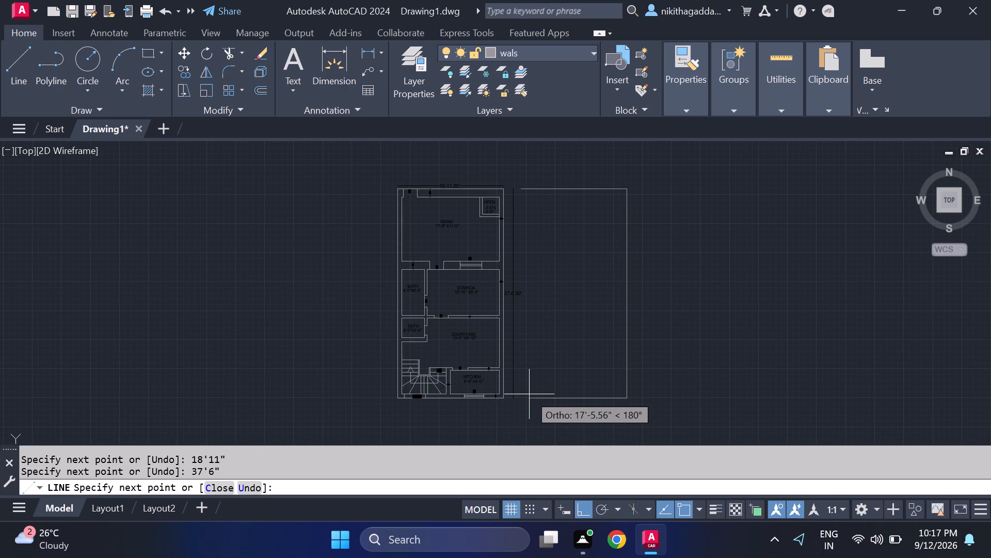
pyautogui.press('1')
pyautogui.write("8'11")
pyautogui.hotkey('shift', '"')
pyautogui.press('Return')
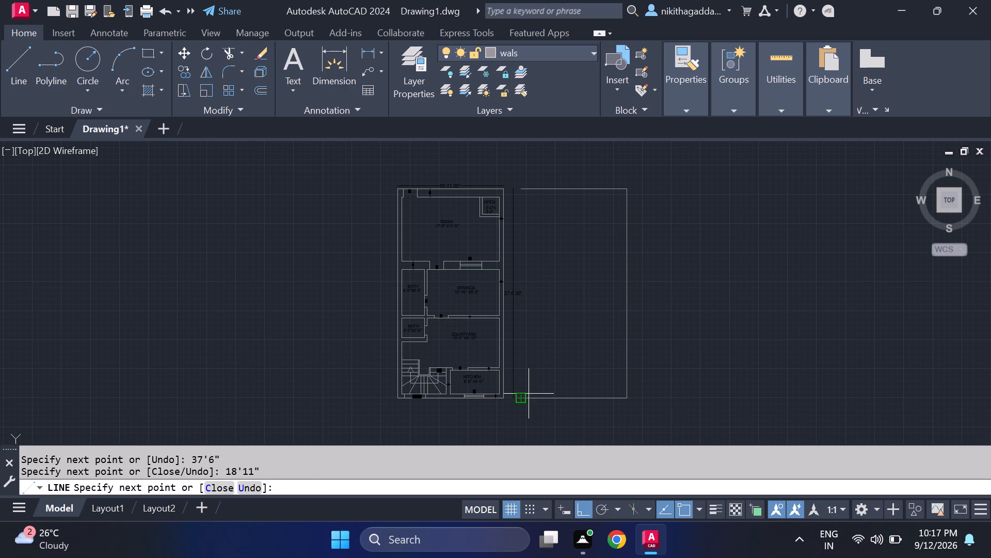
pyautogui.scroll(2, 520, 194)
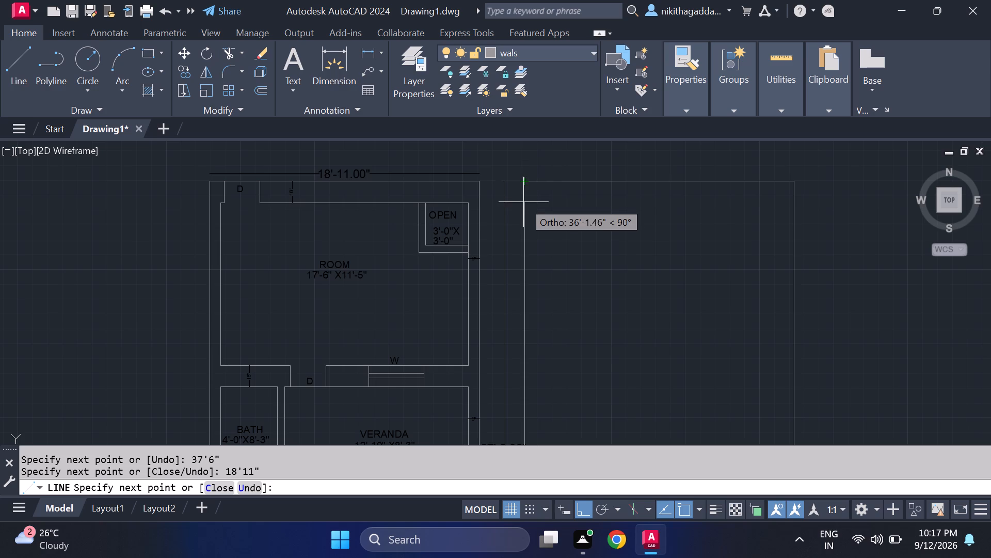
pyautogui.click(523, 184)
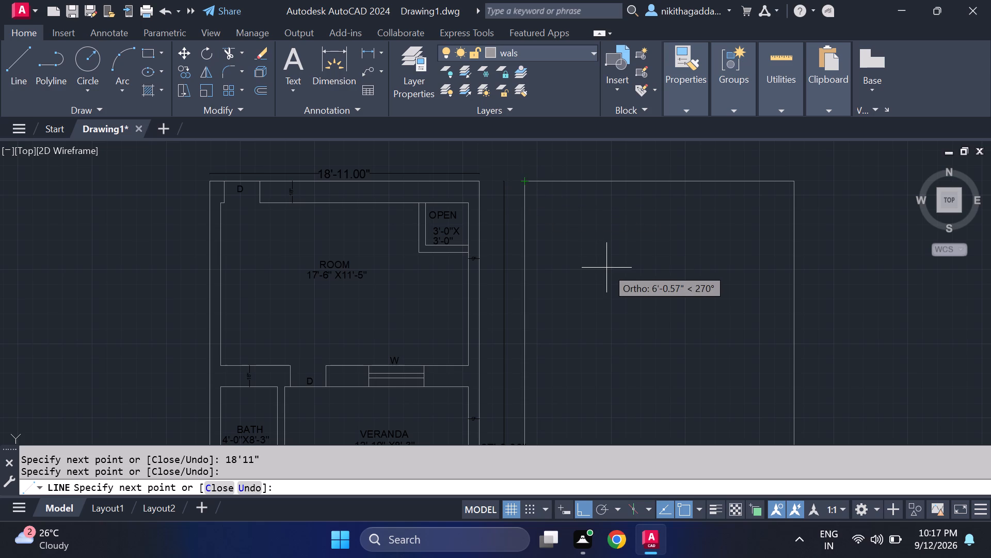
pyautogui.press('Escape')
pyautogui.press('`')
pyautogui.press('Escape')
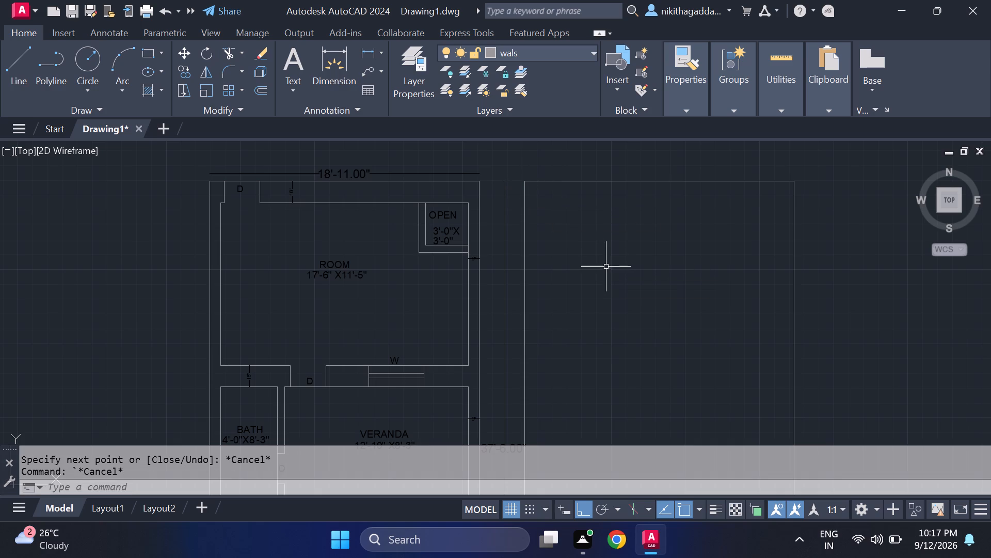
# Move all four lines of the new rectangle horizontally, slightly farther from the plan's height dimension, using its lower-left corner as base point.
pyautogui.scroll(-4, 568, 219)
pyautogui.scroll(1, 603, 270)
pyautogui.moveTo(595, 276); pyautogui.dragTo(560, 300, button='middle')
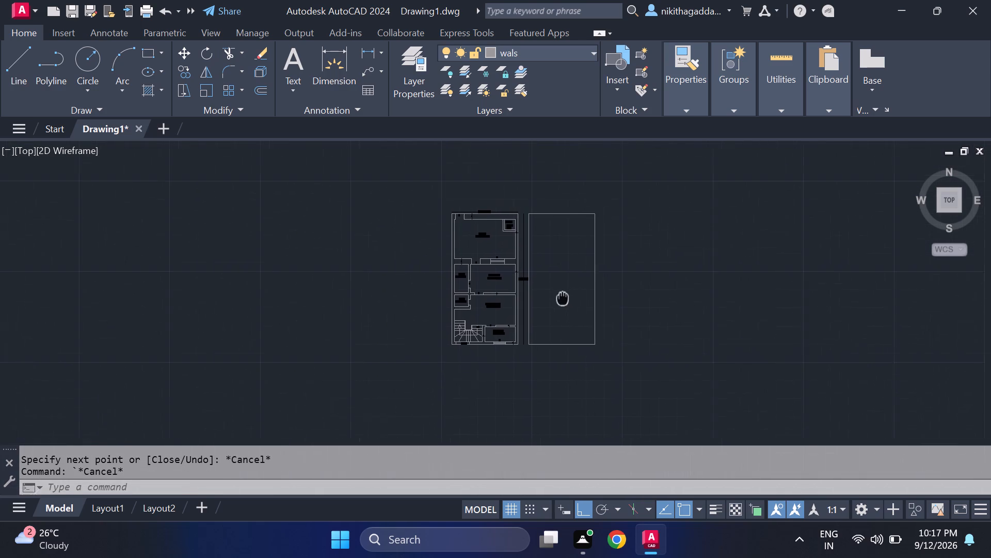
pyautogui.moveTo(560, 300); pyautogui.dragTo(560, 300, button='middle')
pyautogui.scroll(2, 560, 300)
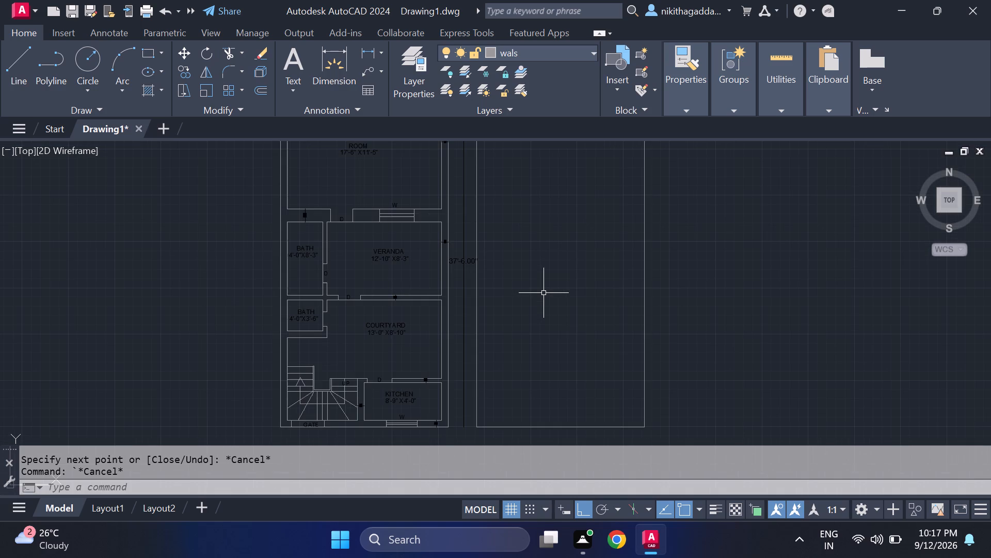
pyautogui.scroll(2, 544, 293)
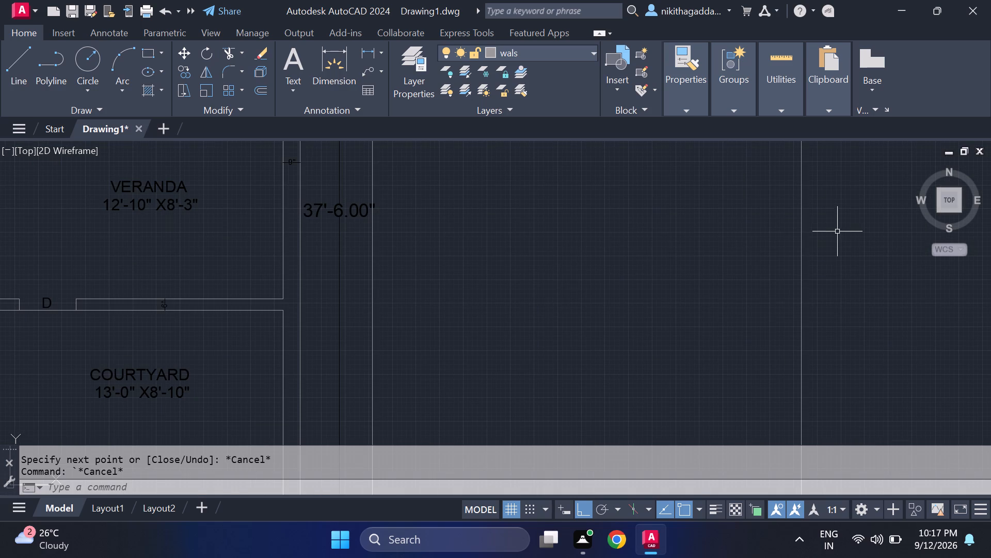
pyautogui.moveTo(839, 231); pyautogui.dragTo(824, 241)
pyautogui.click(366, 428)
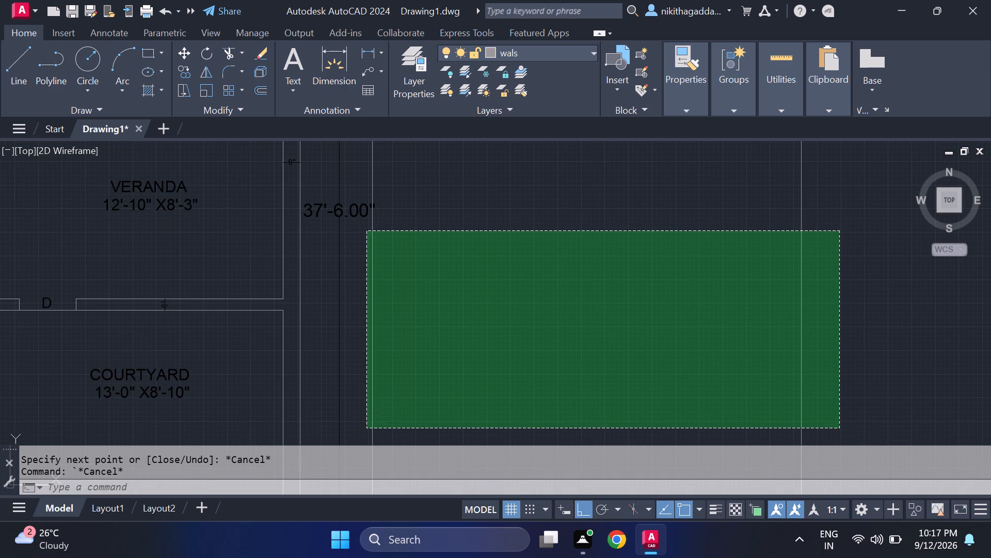
pyautogui.scroll(-3, 455, 347)
pyautogui.moveTo(507, 179); pyautogui.dragTo(505, 184)
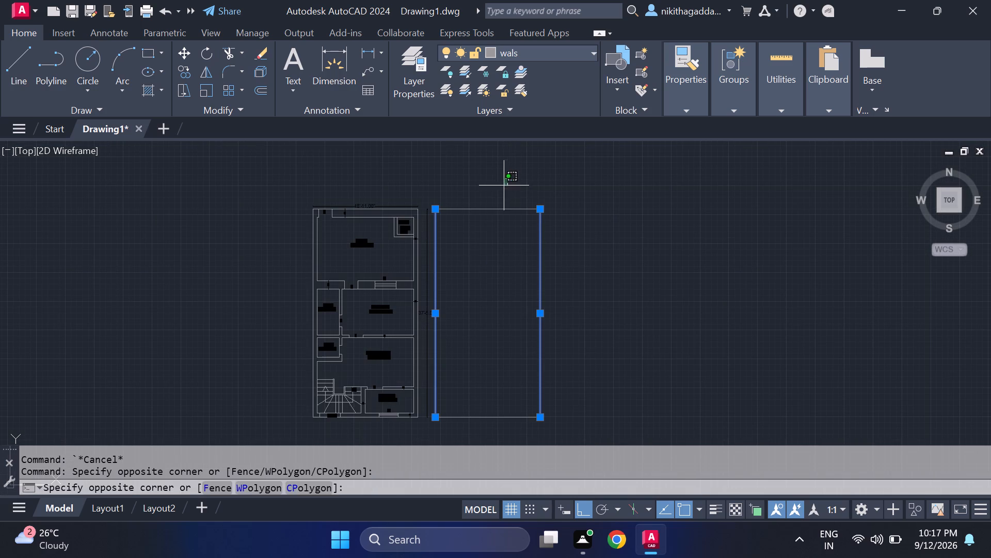
pyautogui.click(475, 282)
pyautogui.moveTo(510, 394); pyautogui.dragTo(500, 407)
pyautogui.click(481, 435)
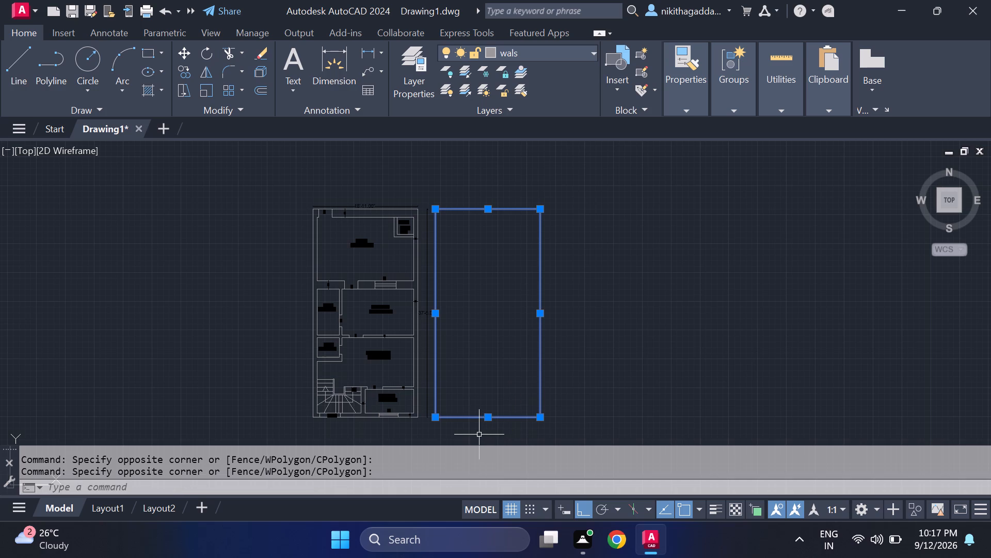
pyautogui.press('m')
pyautogui.press('Return')
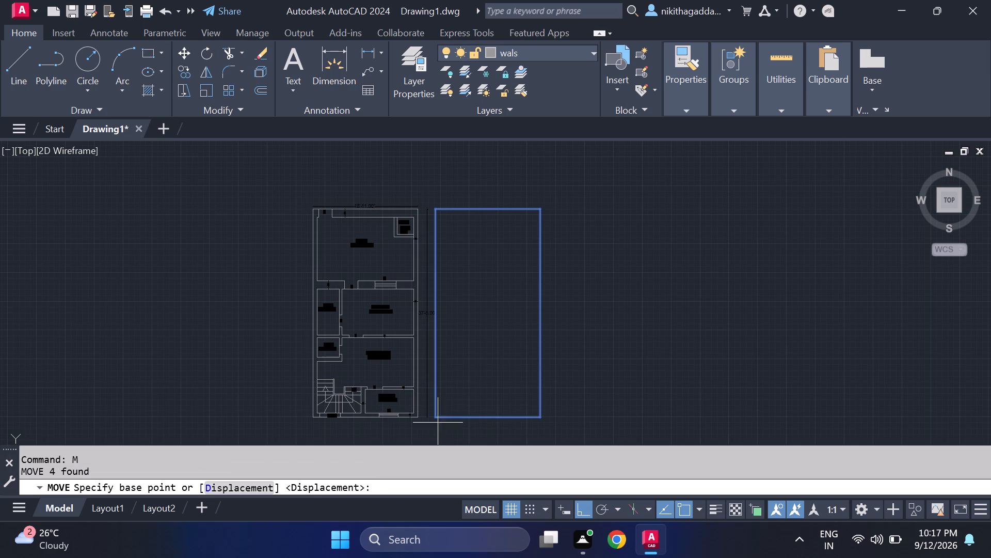
pyautogui.scroll(1, 453, 459)
pyautogui.moveTo(450, 427); pyautogui.dragTo(454, 392, button='middle')
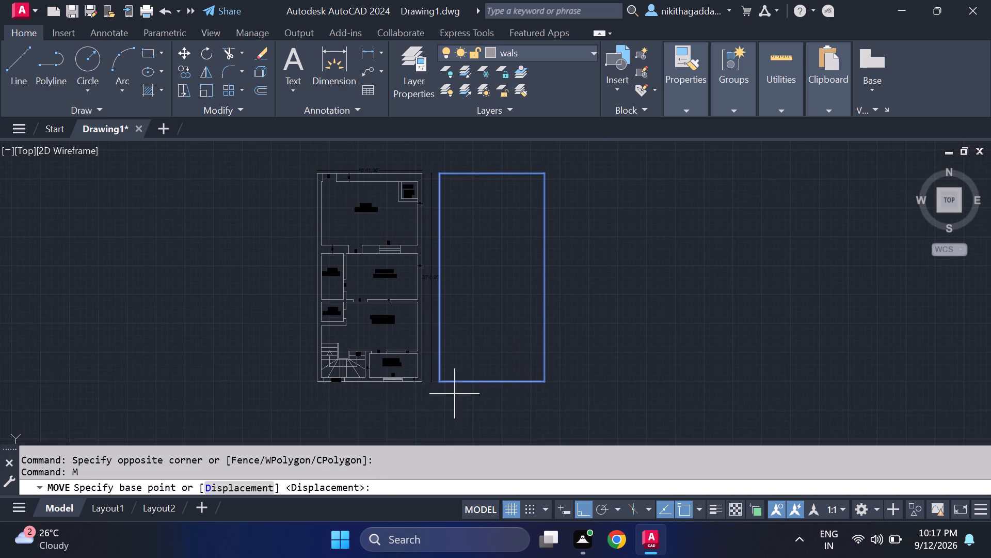
pyautogui.scroll(4, 450, 395)
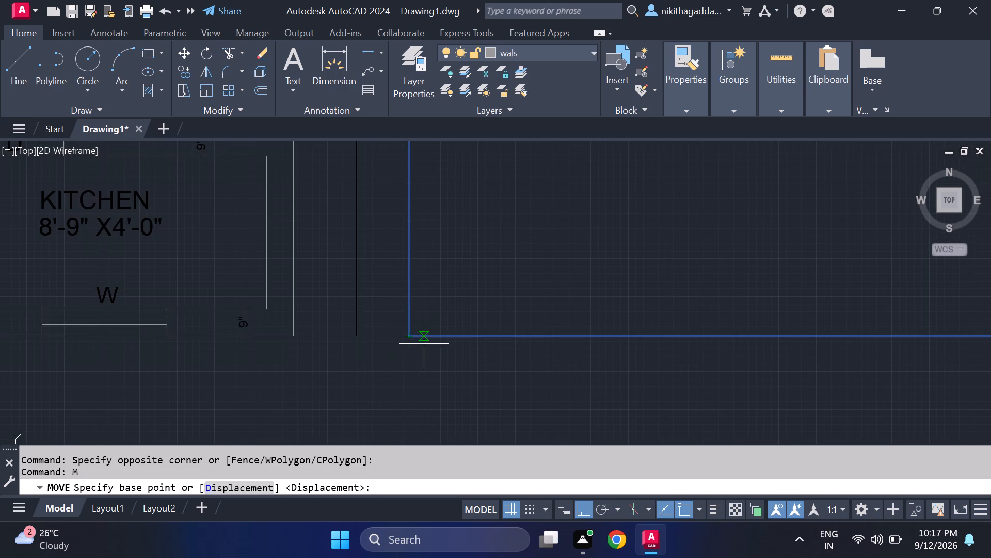
pyautogui.click(406, 340)
pyautogui.scroll(1, 443, 344)
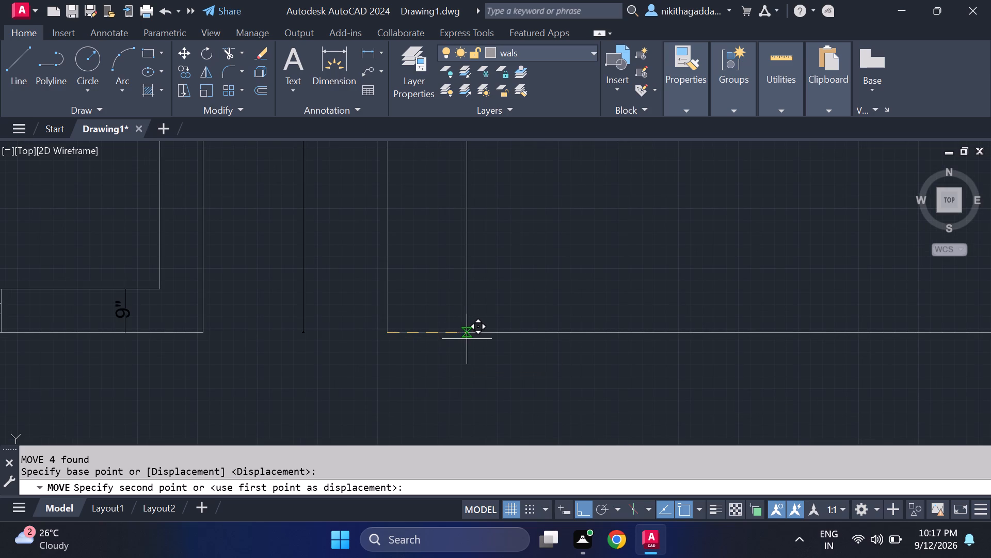
pyautogui.click(478, 334)
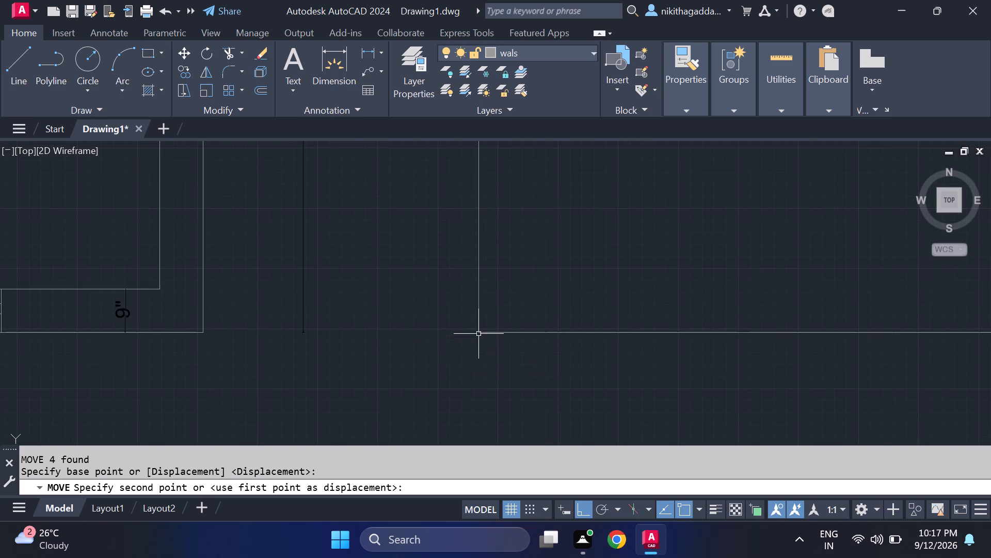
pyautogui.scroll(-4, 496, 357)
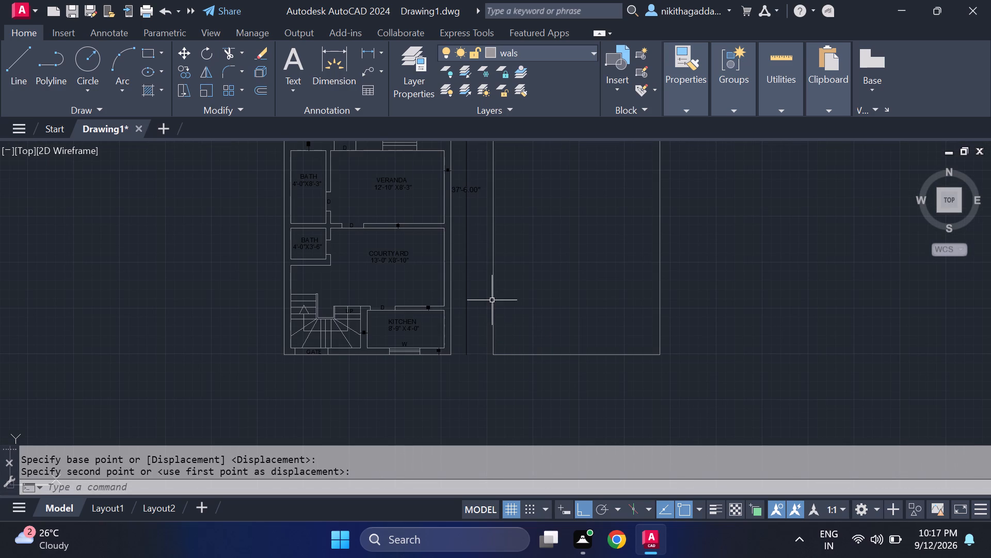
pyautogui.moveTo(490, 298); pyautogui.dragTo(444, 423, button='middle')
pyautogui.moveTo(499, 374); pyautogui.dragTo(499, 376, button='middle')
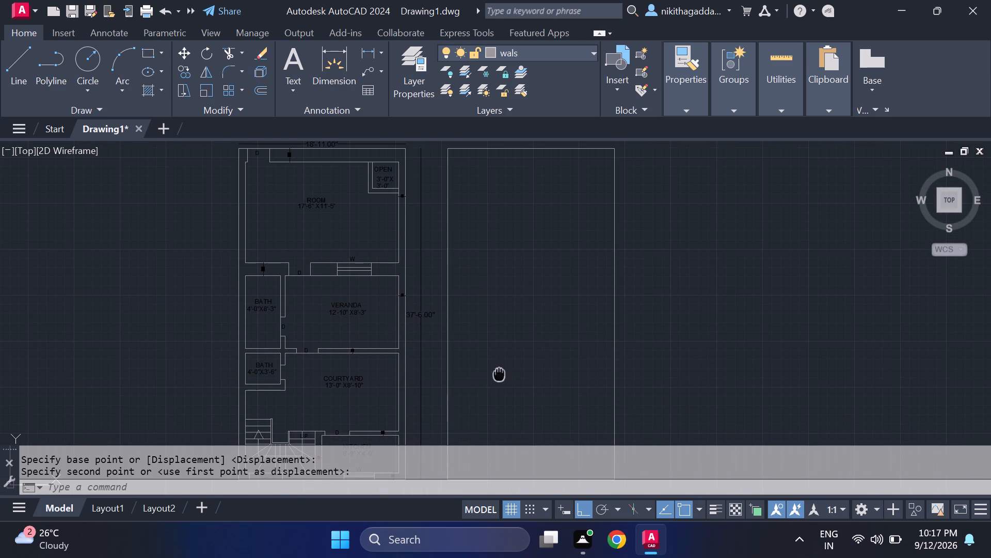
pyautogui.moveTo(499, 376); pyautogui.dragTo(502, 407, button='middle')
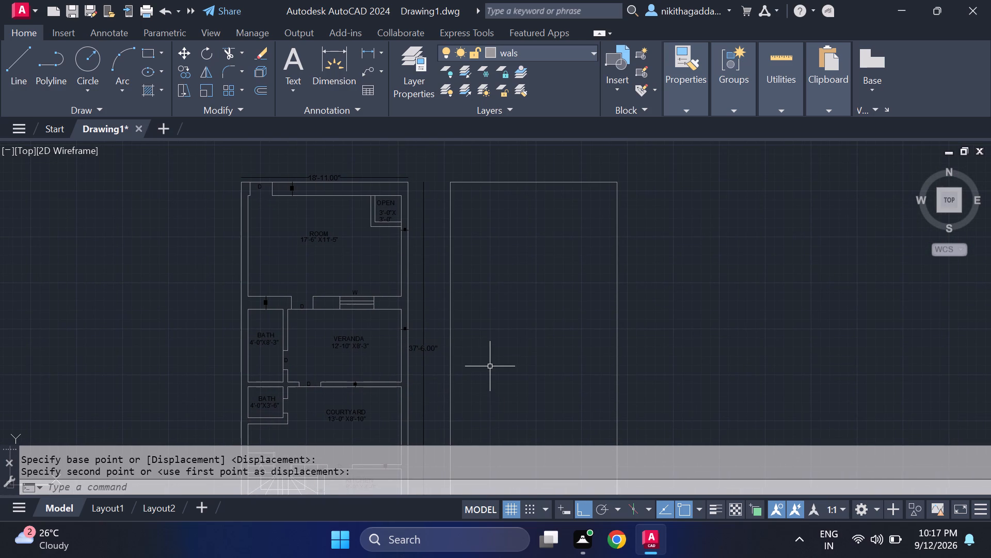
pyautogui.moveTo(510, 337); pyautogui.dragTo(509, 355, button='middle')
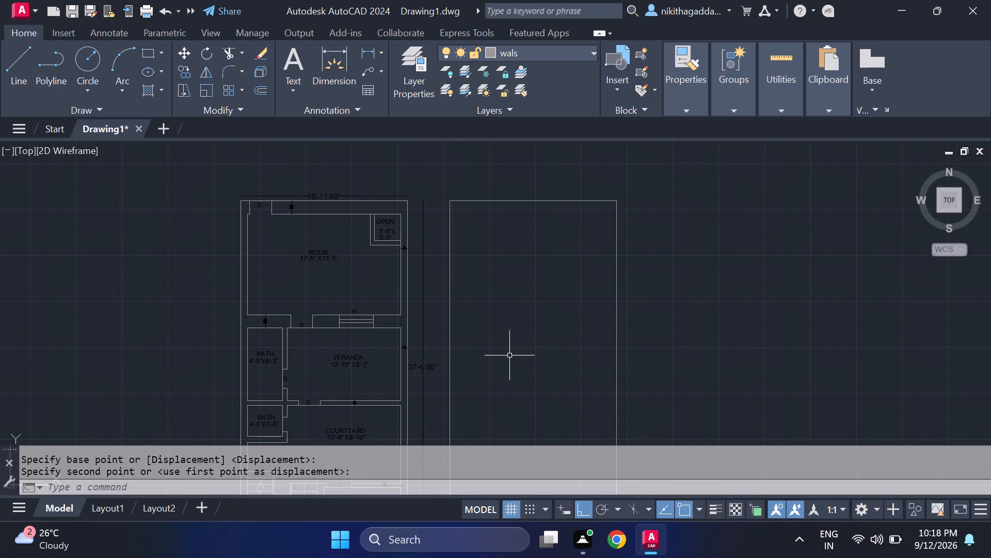
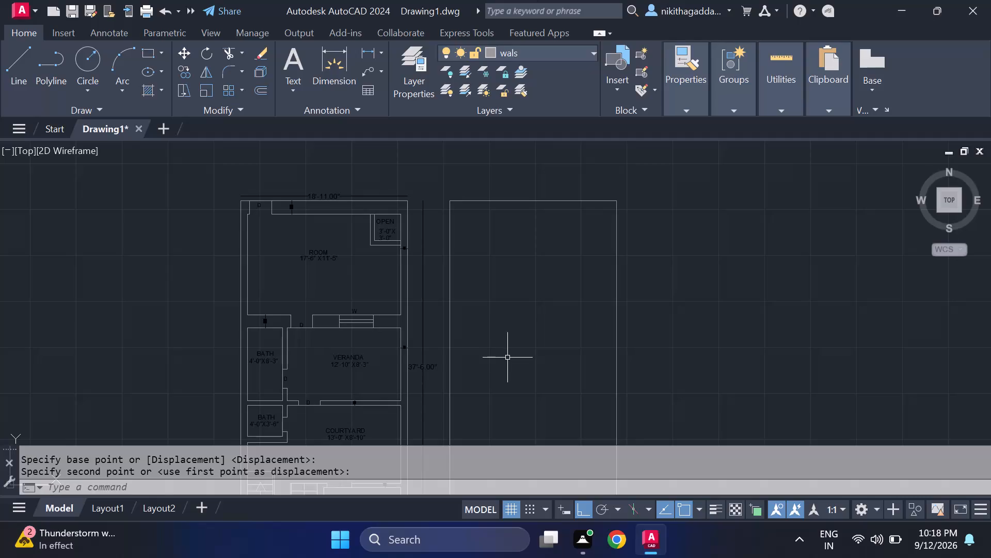
# Offset all four sides of the empty rectangular outline beside the floor plan 9 inches inward to form the outer walls.
pyautogui.write('OF')
pyautogui.press('Return')
pyautogui.press('9')
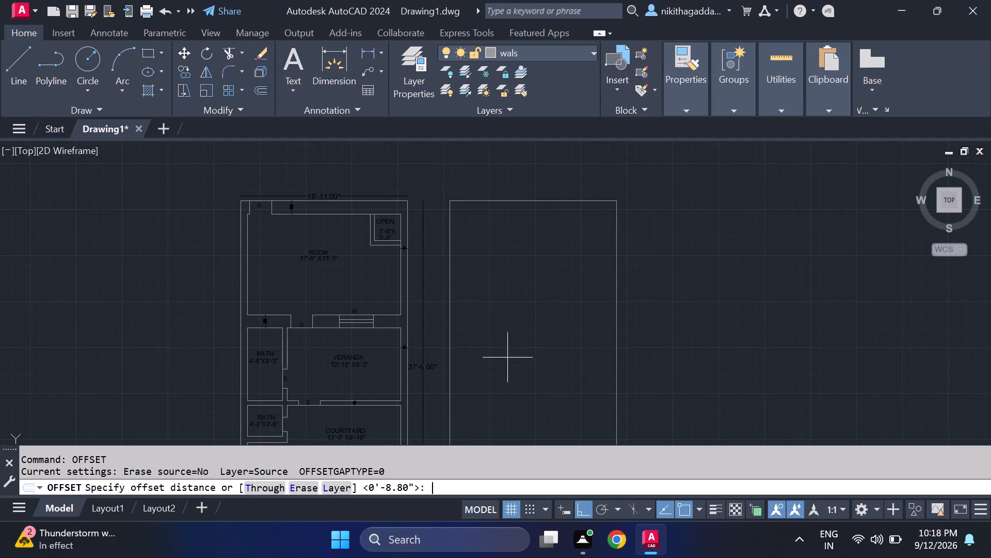
pyautogui.hotkey('shift', '"')
pyautogui.press('Return')
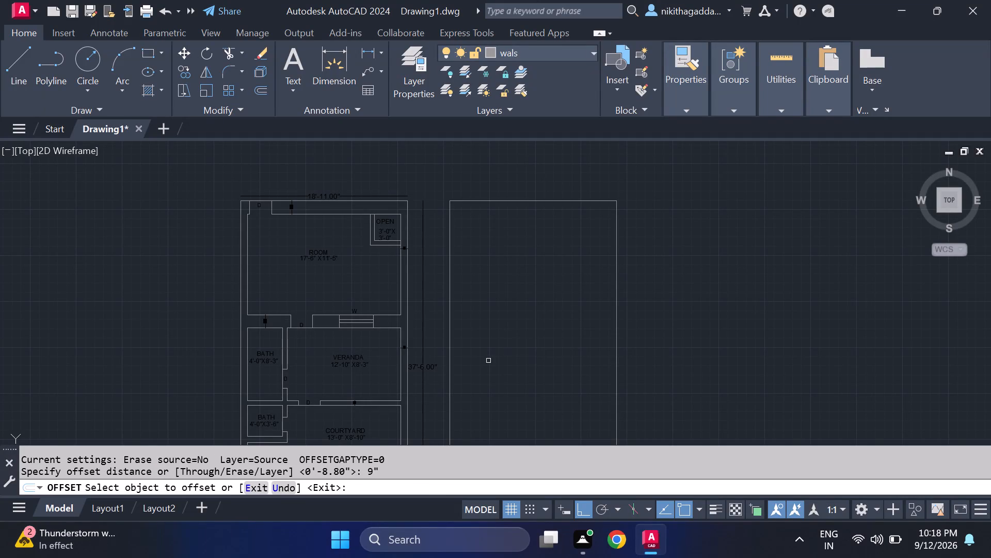
pyautogui.click(449, 327)
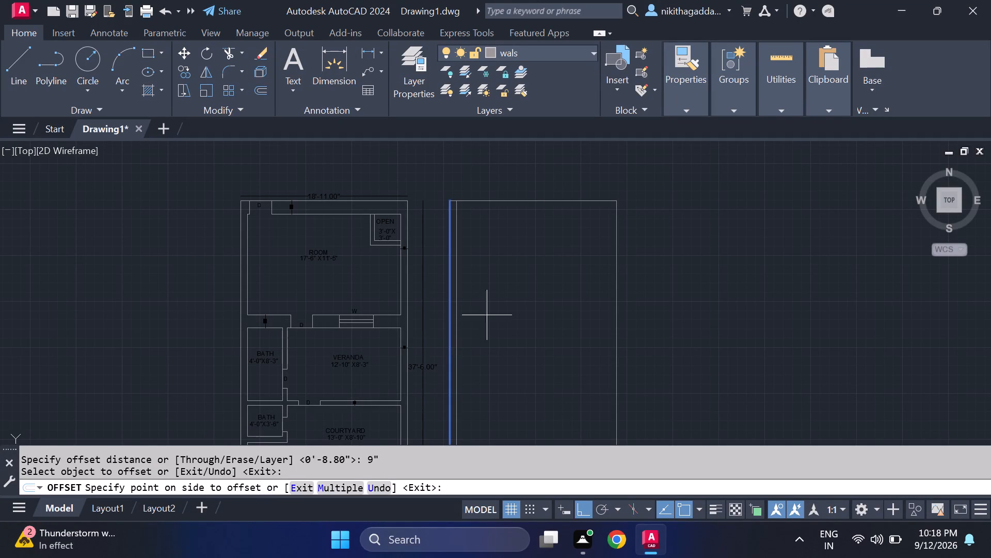
pyautogui.click(491, 314)
pyautogui.click(535, 201)
pyautogui.moveTo(550, 282); pyautogui.dragTo(554, 287)
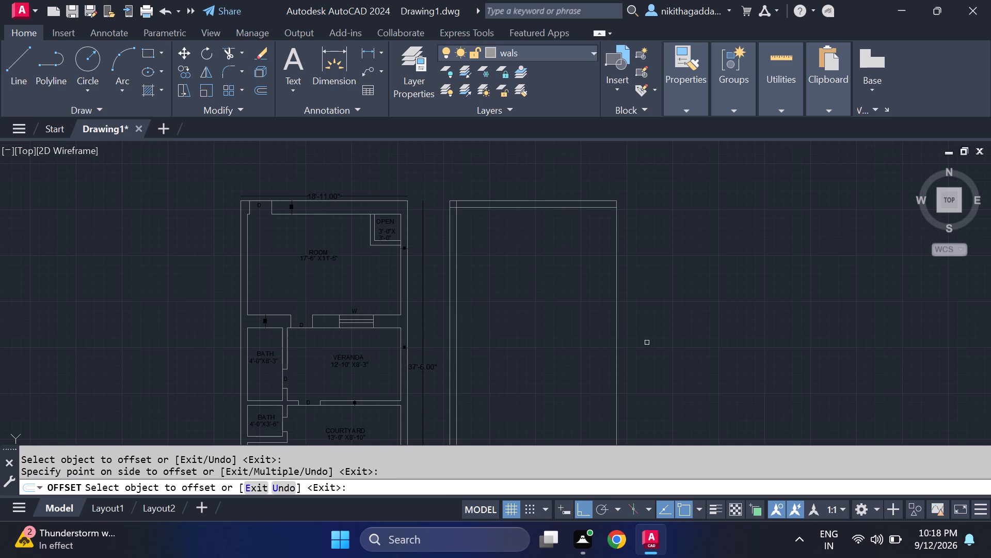
pyautogui.click(617, 386)
pyautogui.click(585, 413)
pyautogui.moveTo(590, 400); pyautogui.dragTo(563, 225, button='middle')
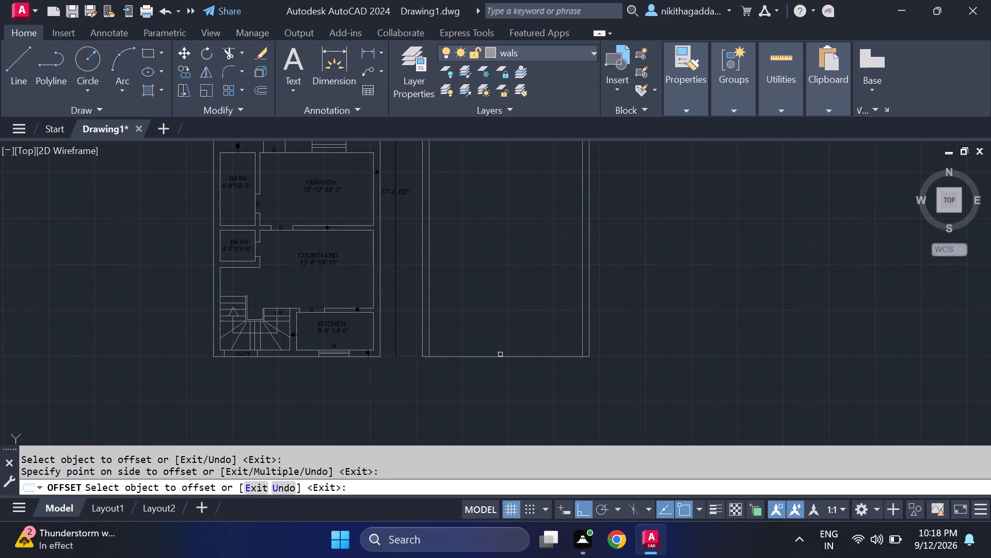
pyautogui.click(500, 356)
pyautogui.click(509, 326)
pyautogui.moveTo(512, 327); pyautogui.dragTo(525, 400, button='middle')
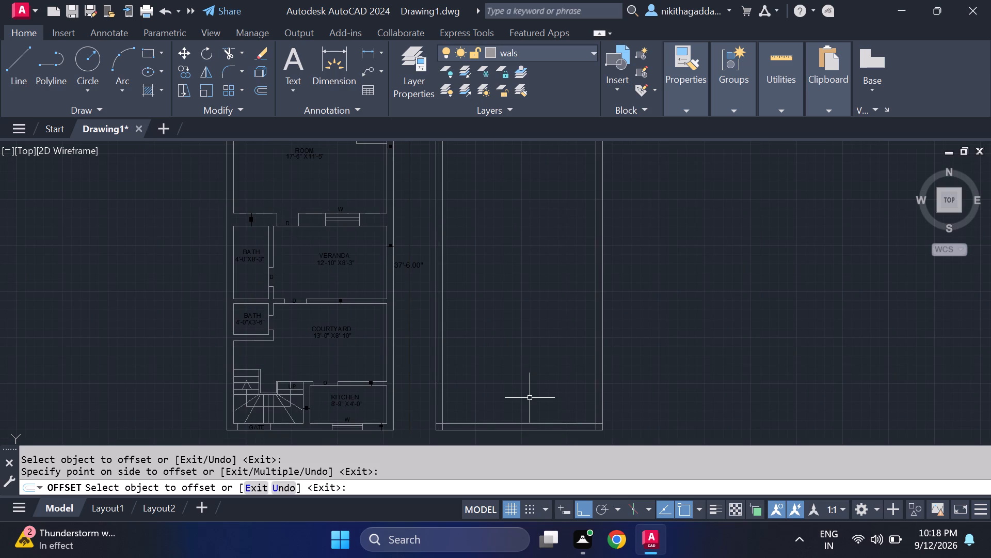
pyautogui.press('Escape')
# Offset the inner face line of the new outline's east wall 3 feet toward the interior.
pyautogui.scroll(-1, 507, 283)
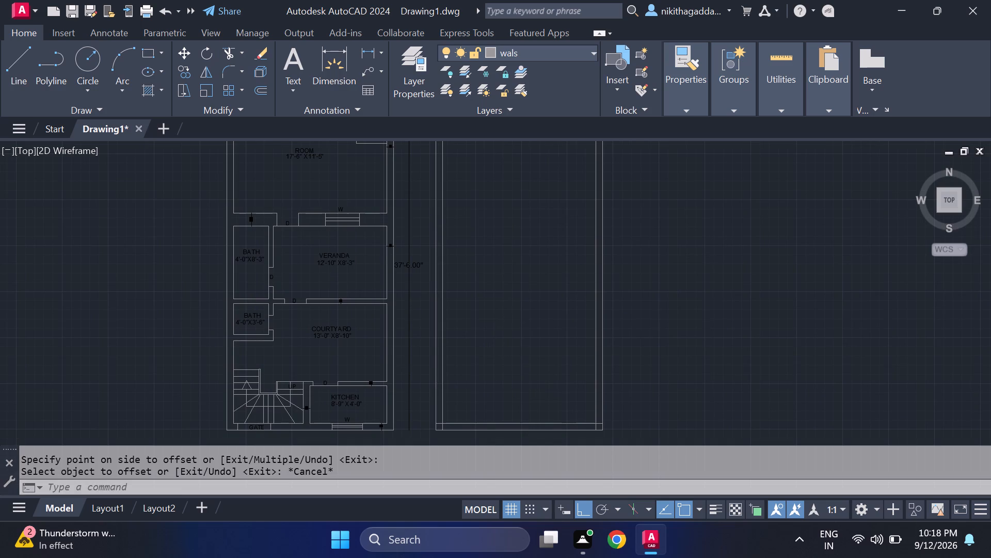
pyautogui.moveTo(517, 204); pyautogui.dragTo(514, 281, button='middle')
pyautogui.scroll(1, 514, 281)
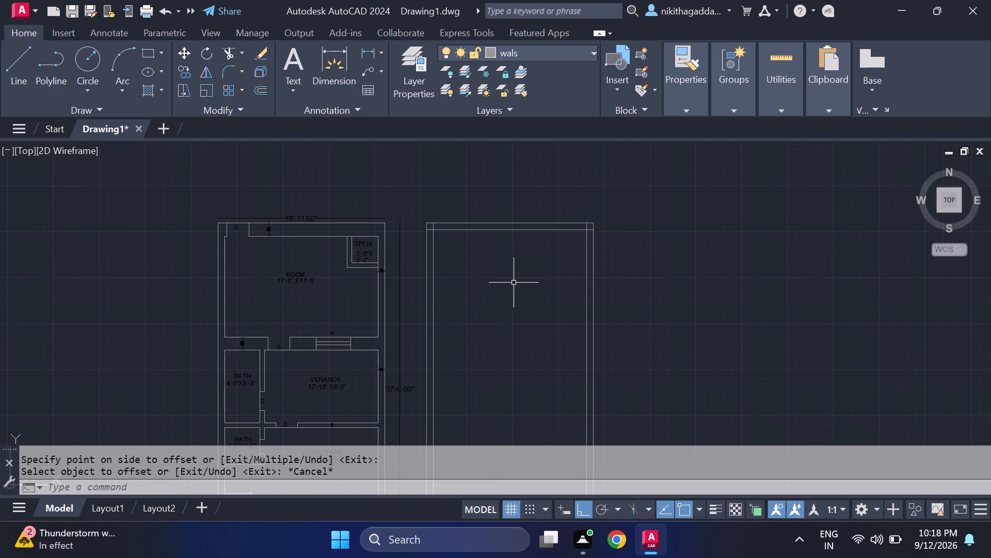
pyautogui.scroll(1, 518, 283)
pyautogui.moveTo(547, 292); pyautogui.dragTo(487, 341, button='middle')
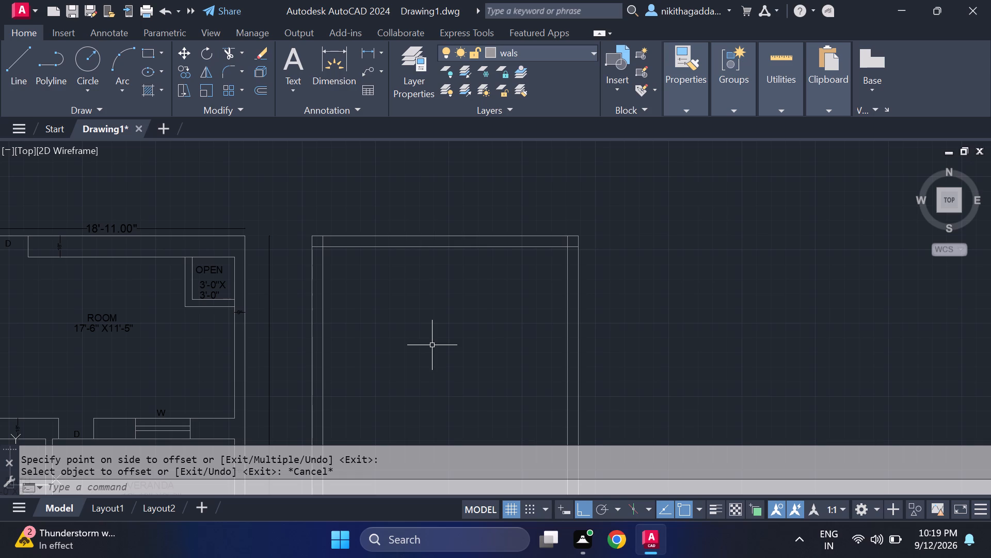
pyautogui.scroll(1, 177, 233)
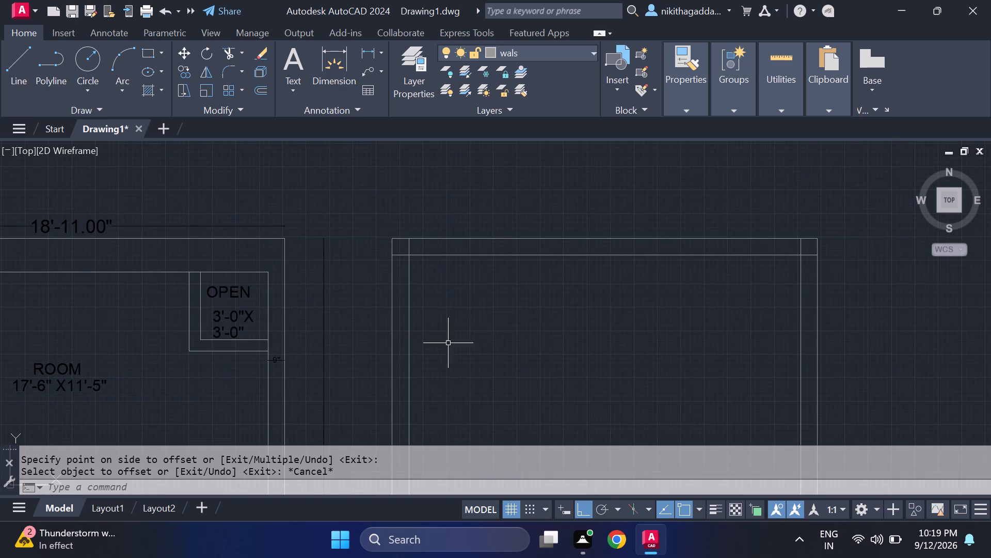
pyautogui.moveTo(517, 335); pyautogui.dragTo(403, 315, button='middle')
pyautogui.scroll(-2, 452, 318)
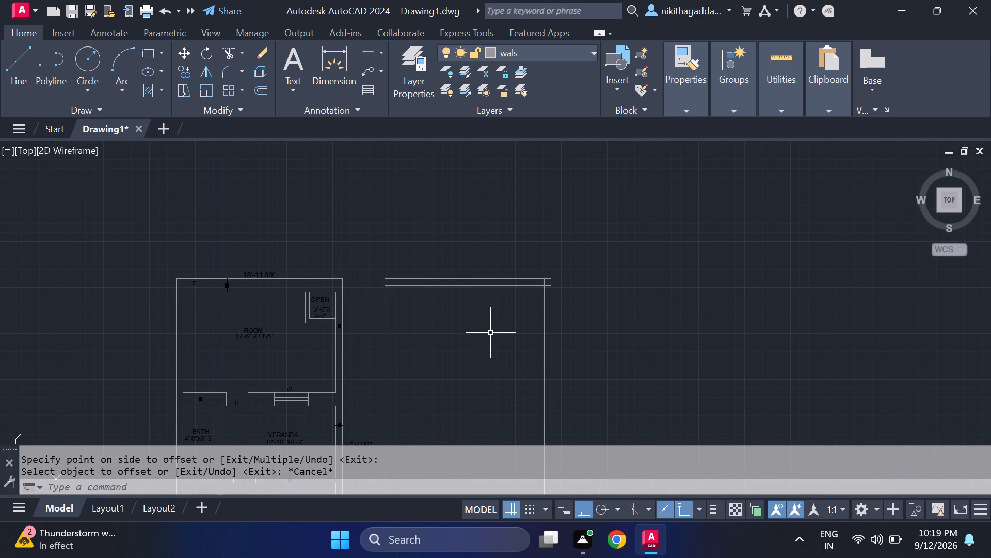
pyautogui.write('OF')
pyautogui.press('Return')
pyautogui.press('3')
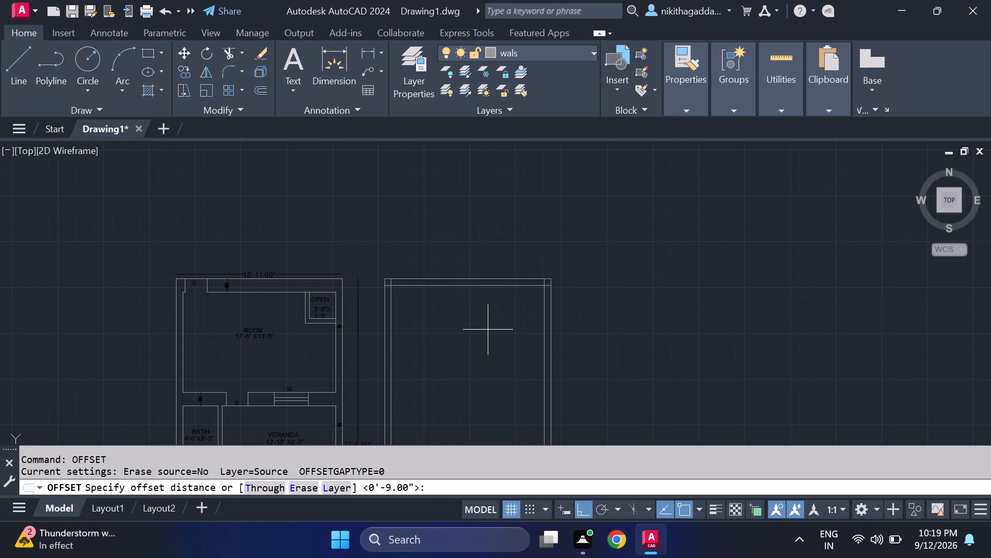
pyautogui.press("'")
pyautogui.press('Return')
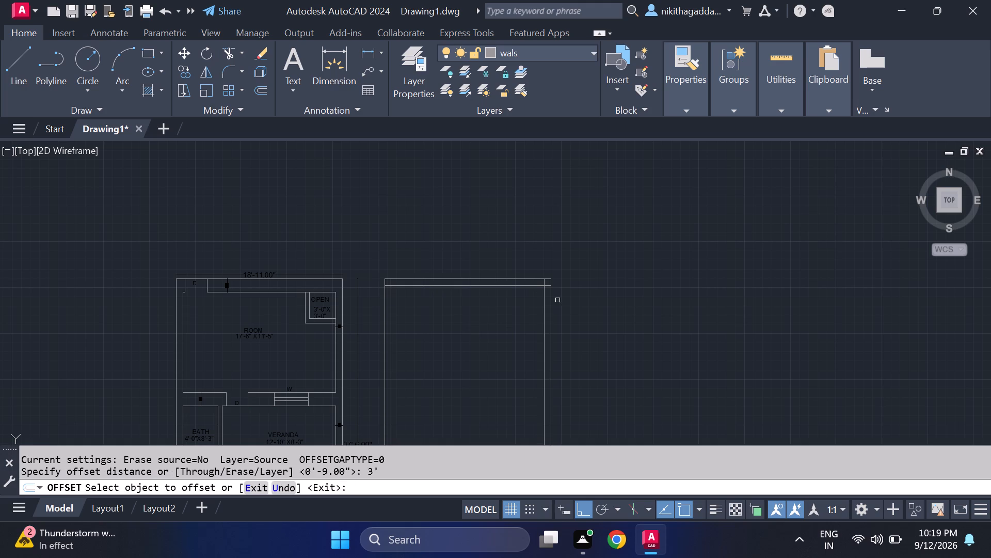
pyautogui.scroll(1, 545, 304)
pyautogui.click(542, 315)
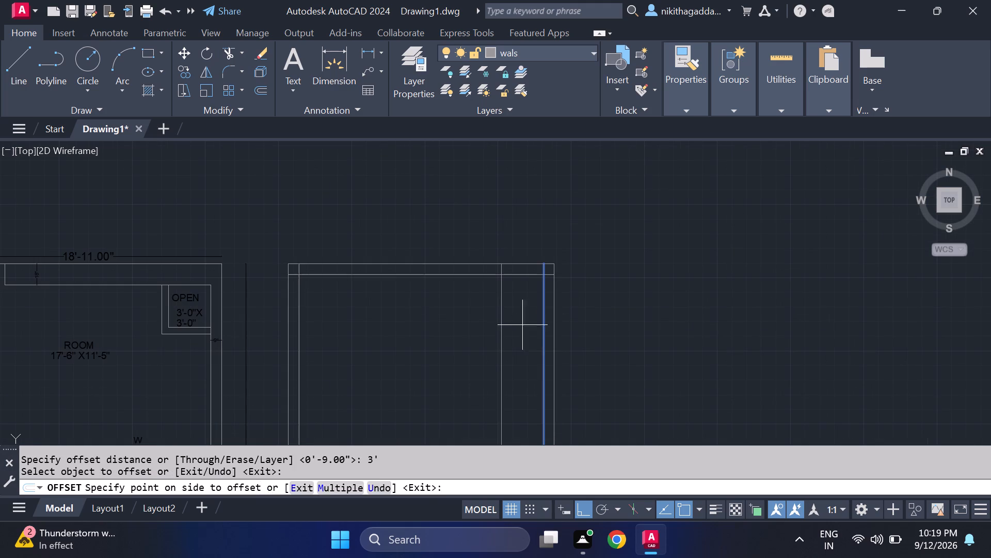
pyautogui.click(500, 339)
pyautogui.press('Escape')
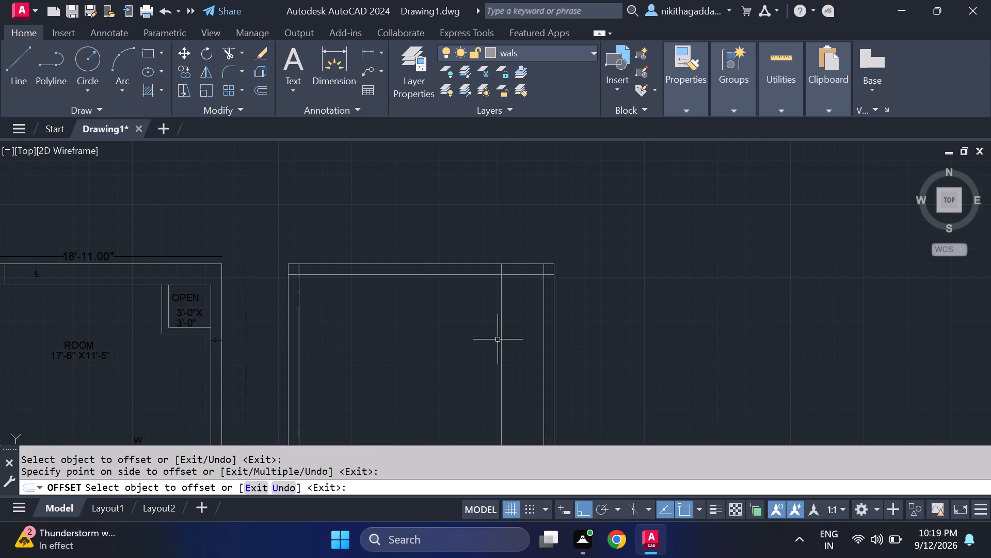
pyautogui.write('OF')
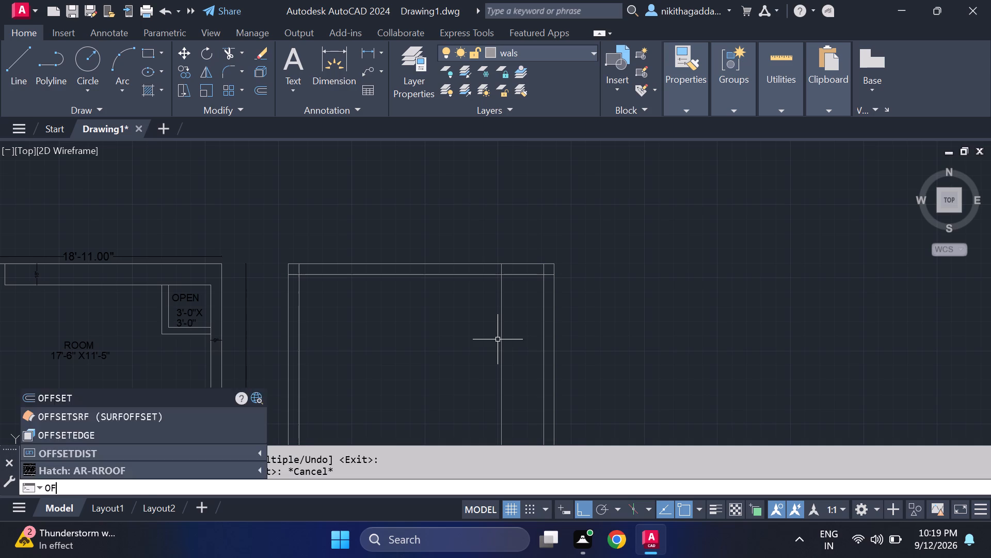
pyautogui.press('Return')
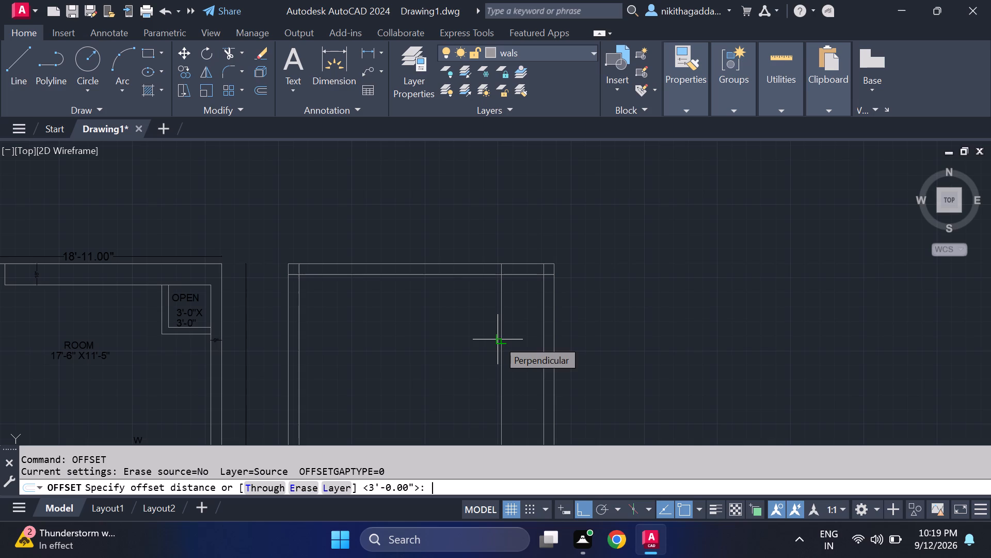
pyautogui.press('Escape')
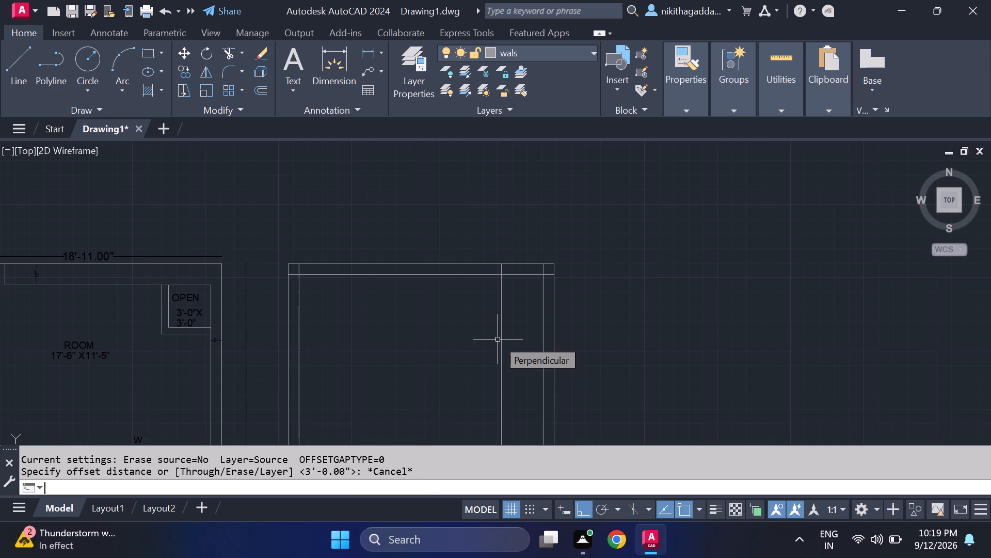
# Measure the thickness of the OPEN area's west wall in the existing plan with a linear dimension.
pyautogui.click(366, 55)
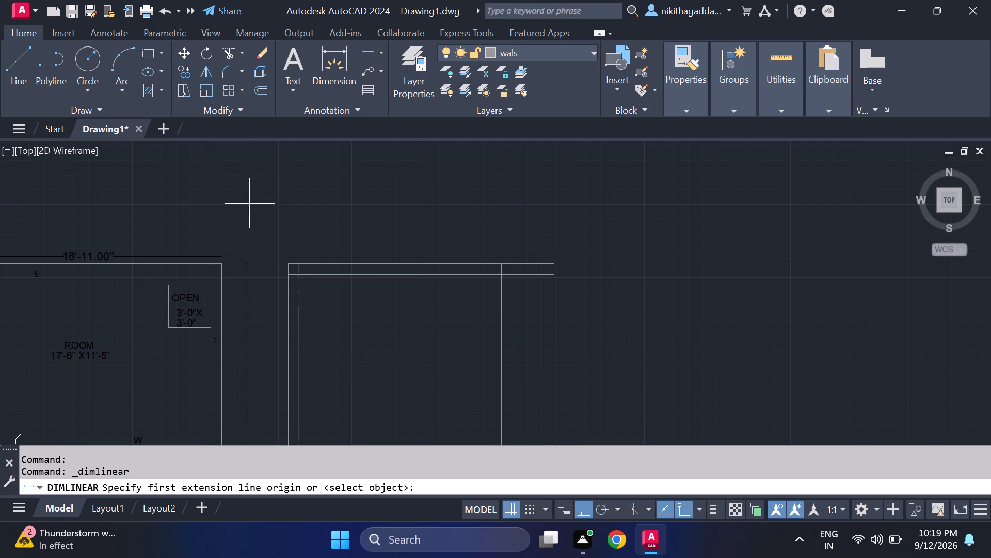
pyautogui.scroll(3, 131, 338)
pyautogui.click(239, 262)
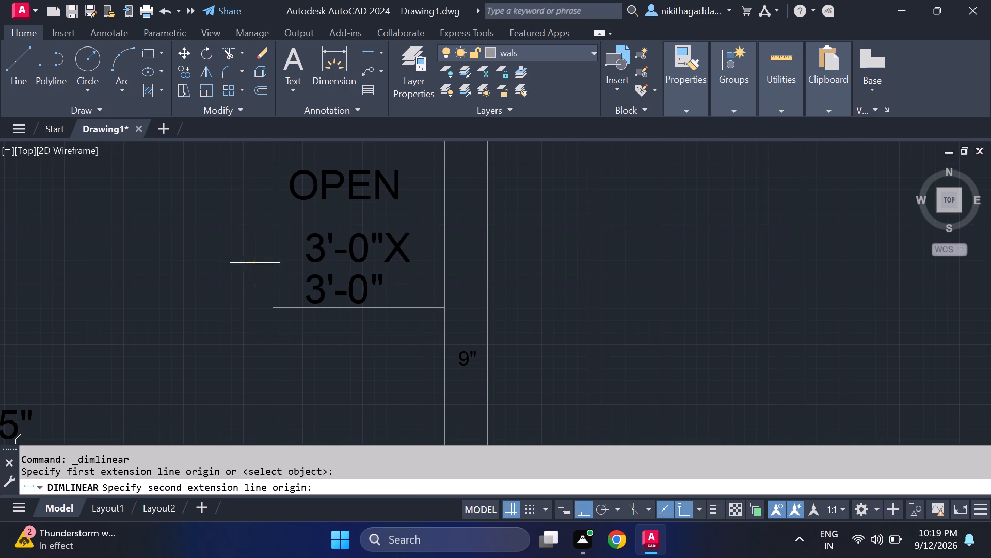
pyautogui.click(274, 266)
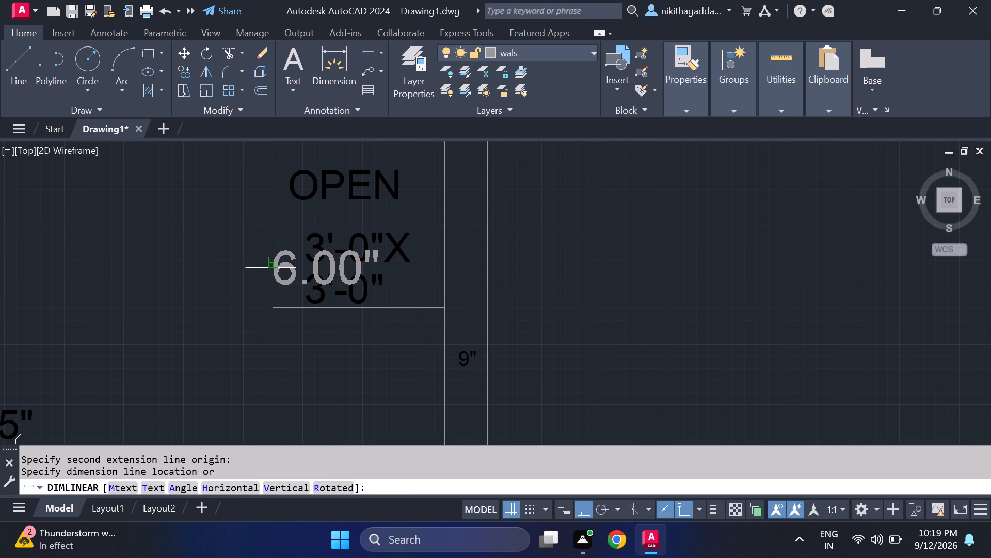
pyautogui.press('Escape')
# Offset the interior vertical line near the new outline's east wall 6 inches to the west.
pyautogui.scroll(-3, 271, 268)
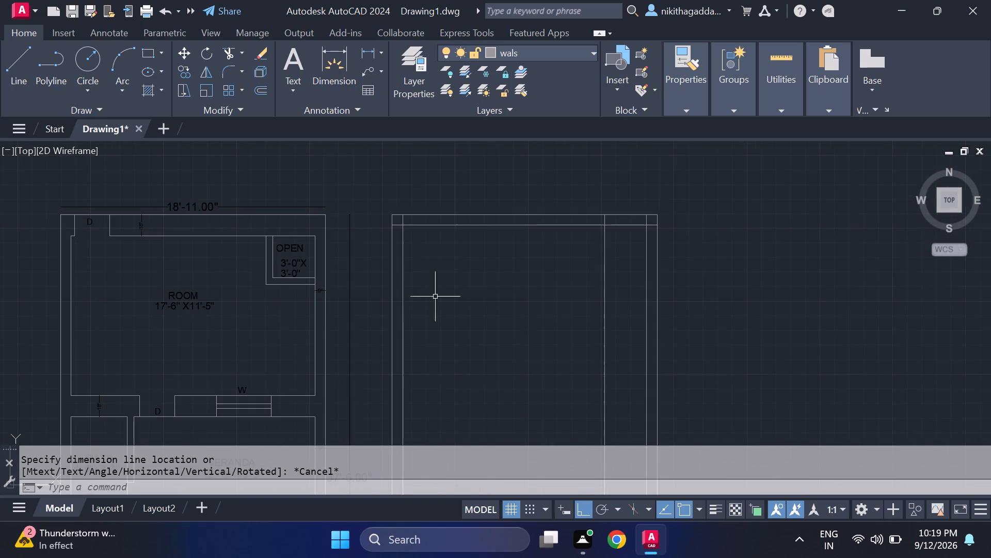
pyautogui.moveTo(550, 306); pyautogui.dragTo(475, 333, button='middle')
pyautogui.write('OF')
pyautogui.press('Return')
pyautogui.press('6')
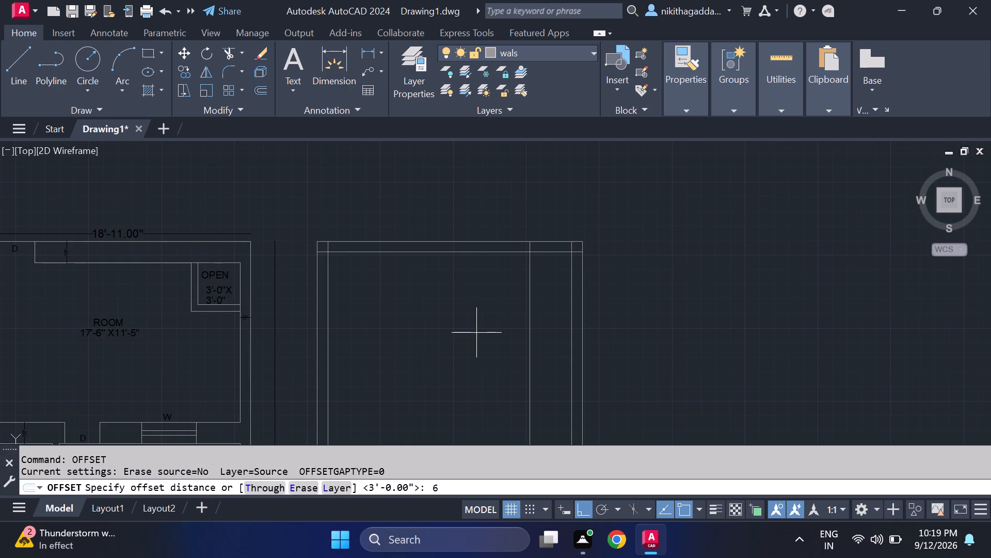
pyautogui.hotkey('shift', '"')
pyautogui.press('Return')
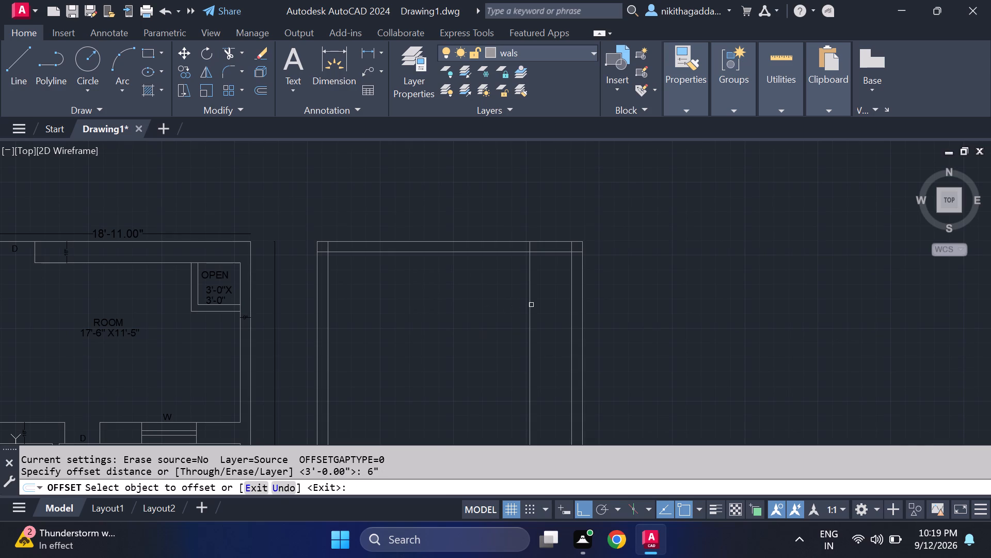
pyautogui.click(531, 305)
pyautogui.click(490, 338)
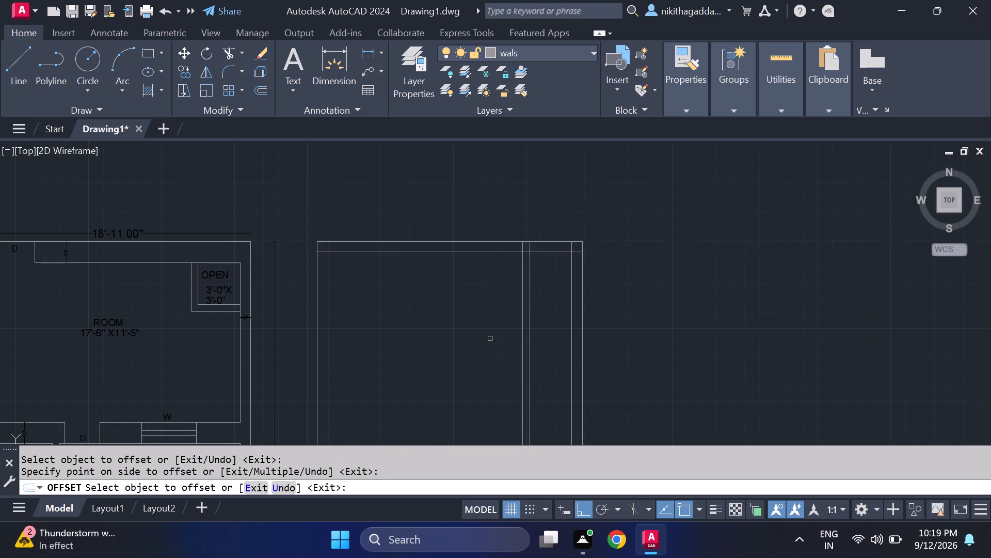
pyautogui.press('Escape')
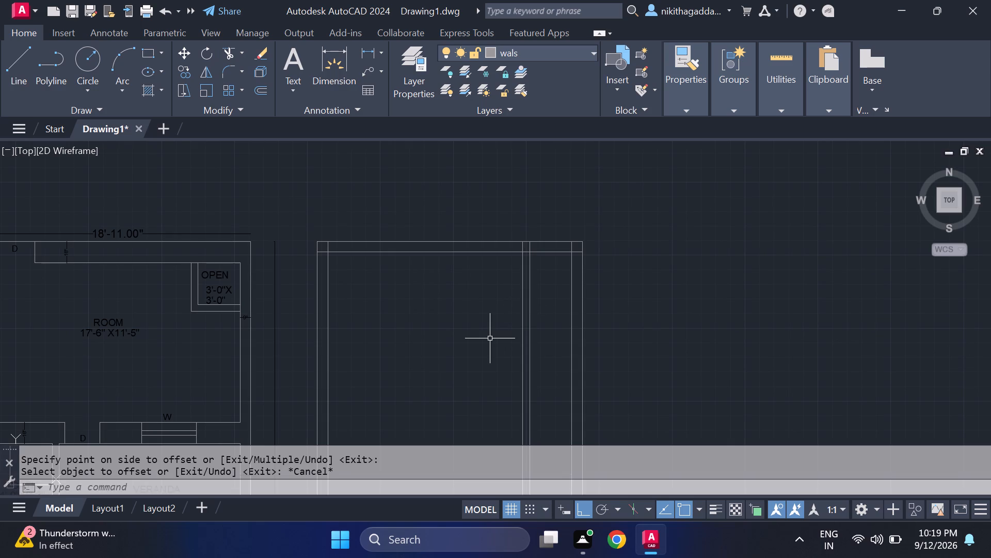
# Offset the inner face line of the new outline's north wall 3 feet downward into the interior.
pyautogui.scroll(2, 502, 319)
pyautogui.moveTo(509, 317); pyautogui.dragTo(380, 349, button='middle')
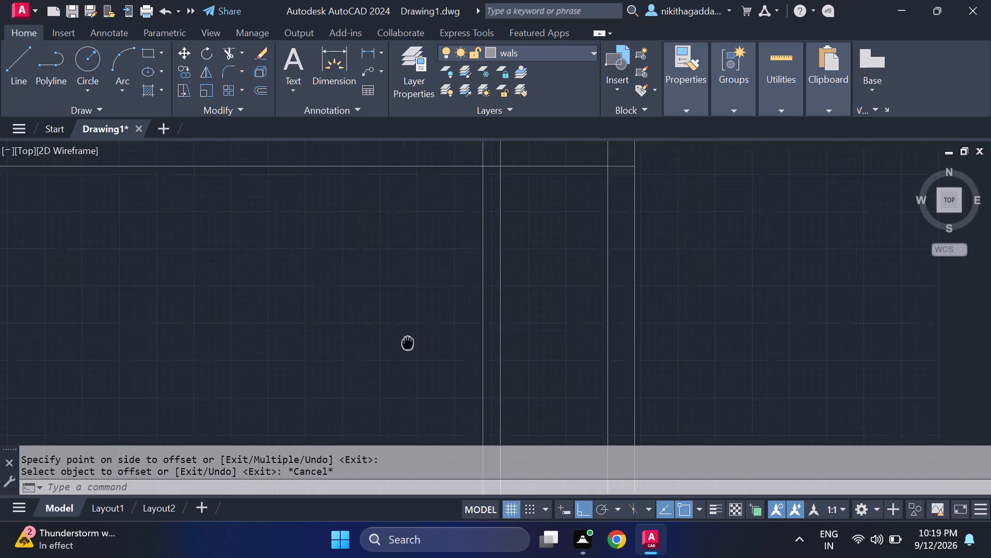
pyautogui.moveTo(380, 349); pyautogui.dragTo(308, 379, button='middle')
pyautogui.write('OF')
pyautogui.press('Return')
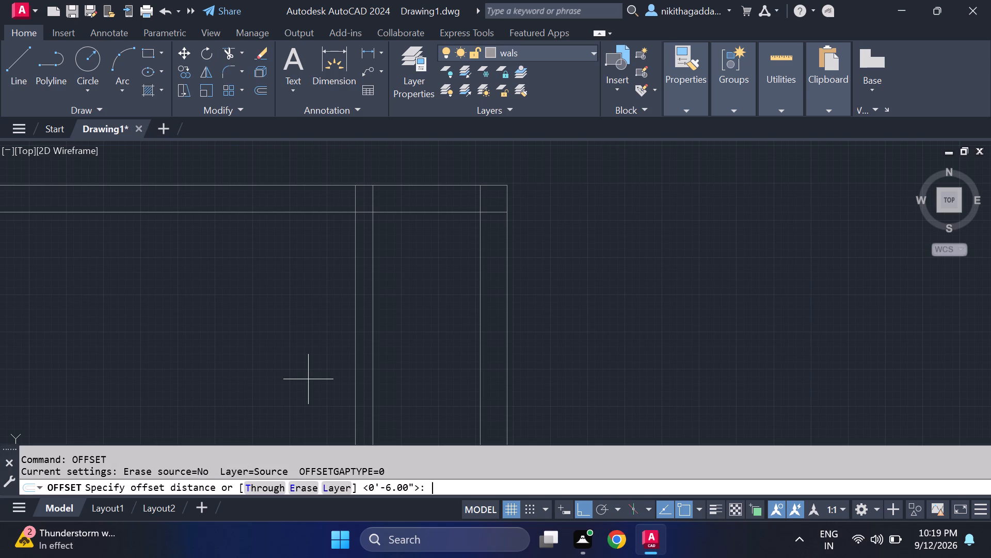
pyautogui.press('3')
pyautogui.press("'")
pyautogui.press('Return')
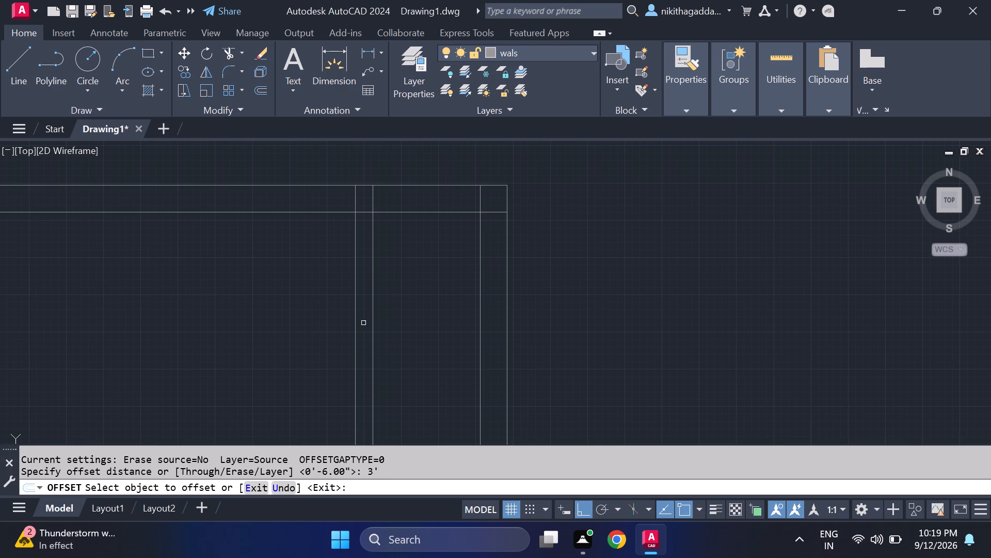
pyautogui.click(430, 212)
pyautogui.click(423, 396)
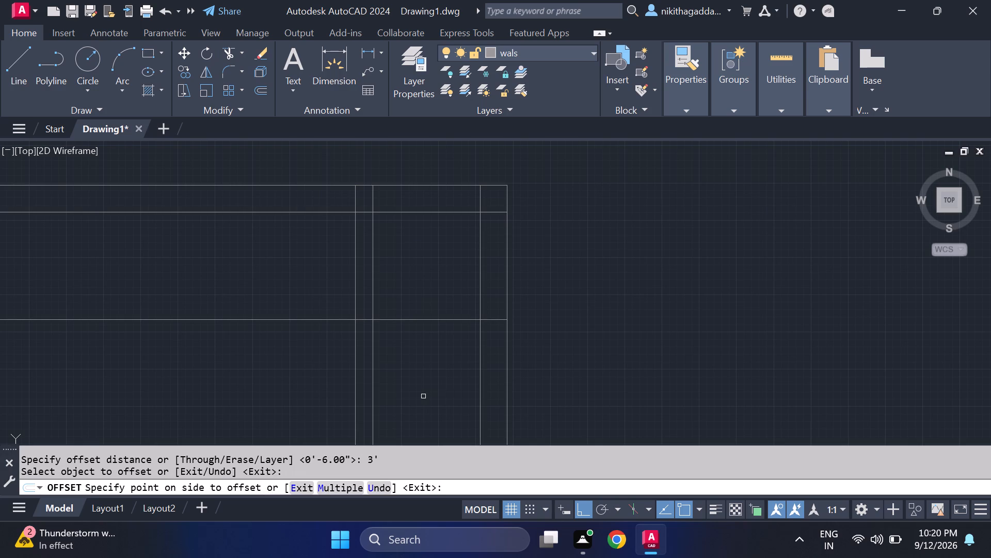
pyautogui.press('Escape')
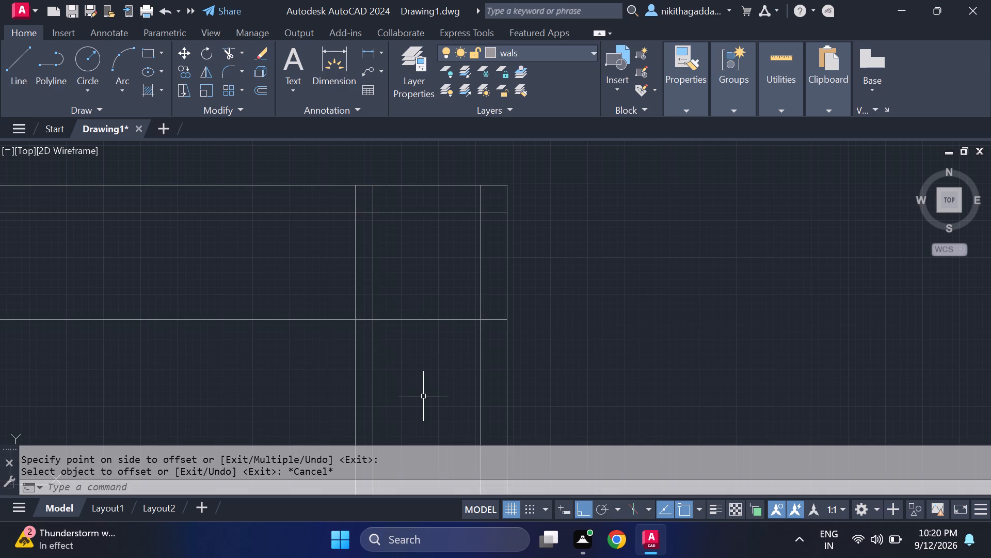
# Offset the interior horizontal line below the new outline's north wall 6 inches to the south.
pyautogui.write('OF')
pyautogui.press('Return')
pyautogui.press('6')
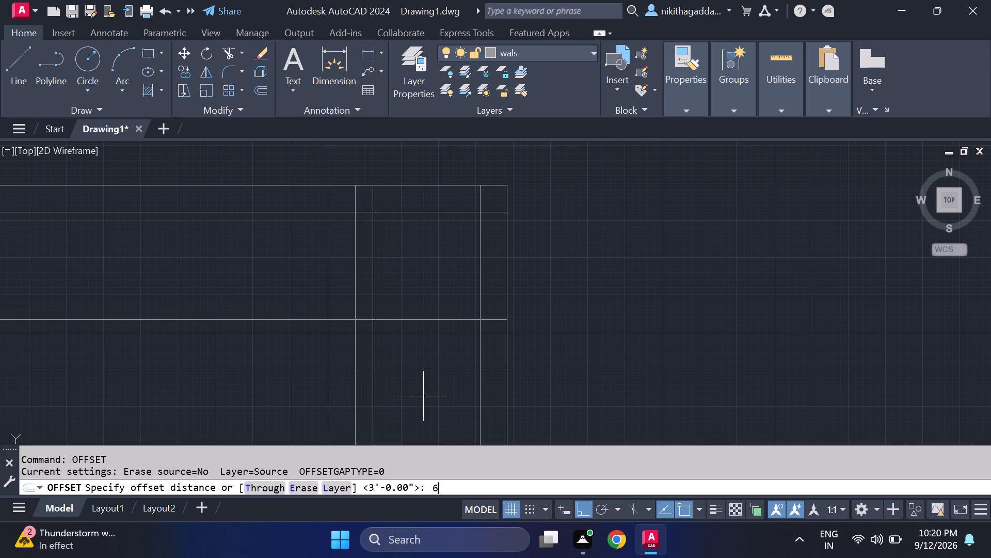
pyautogui.hotkey('shift', '"')
pyautogui.press('Return')
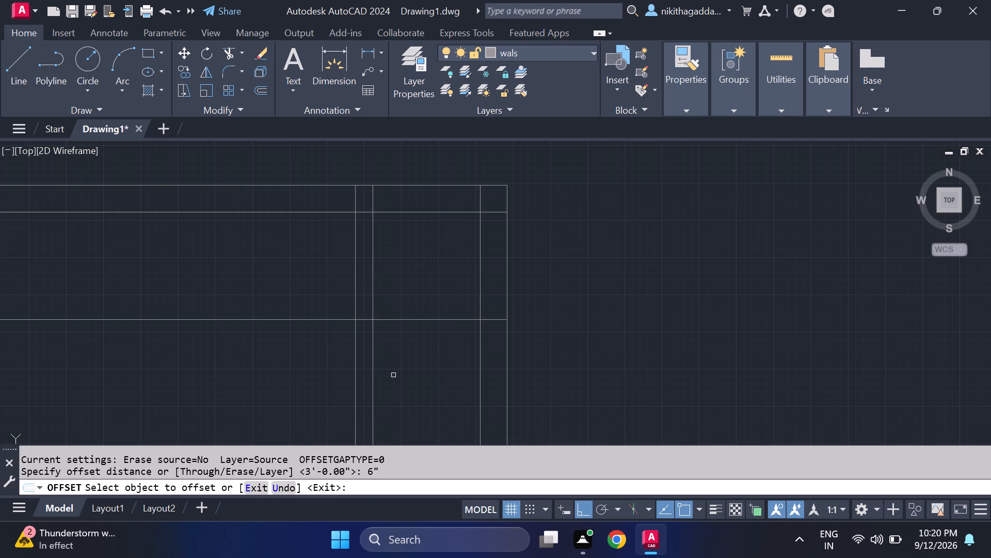
pyautogui.click(397, 319)
pyautogui.click(399, 358)
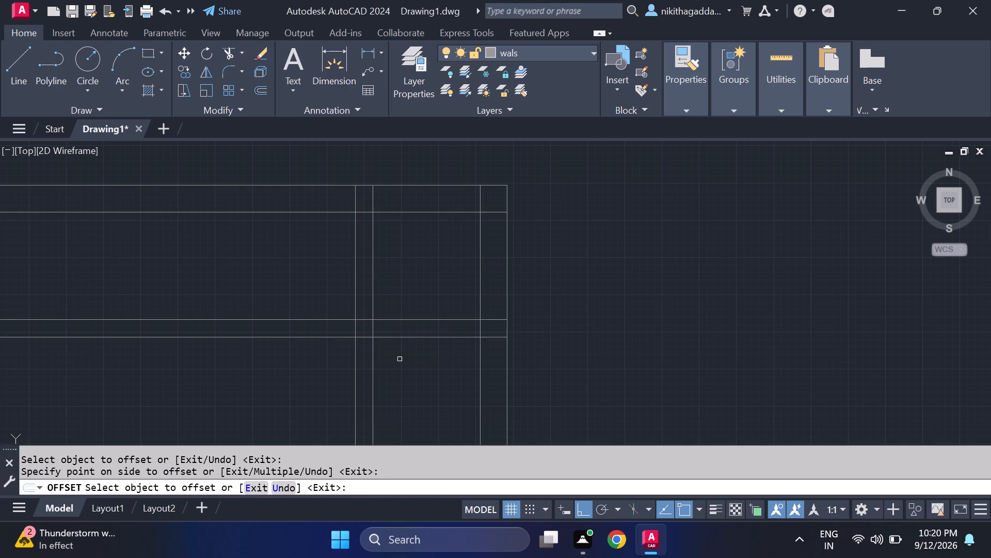
pyautogui.press('Escape')
# Trim the line segments crossing the new outline's north wall, its north-east corner and the east wall beside the open area.
pyautogui.write('TR')
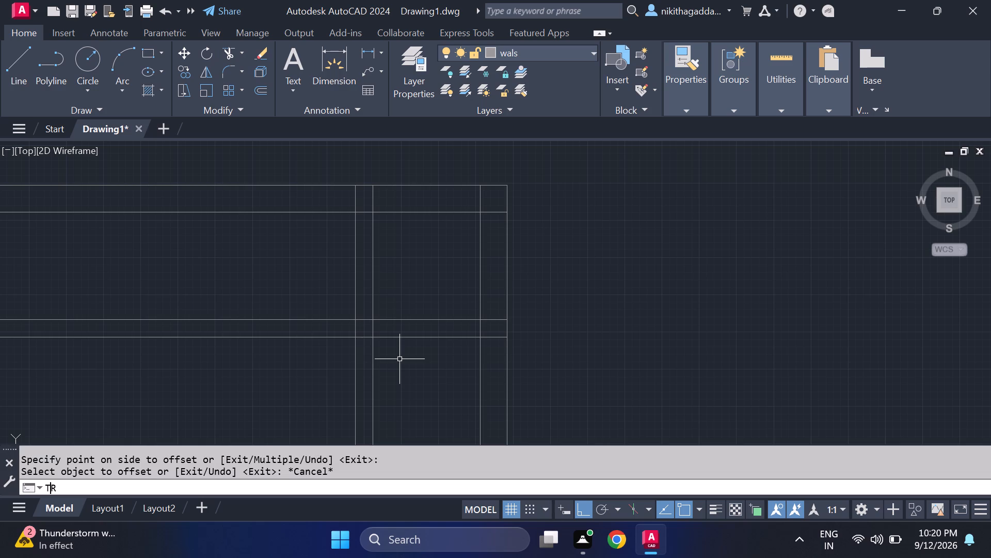
pyautogui.press('Return')
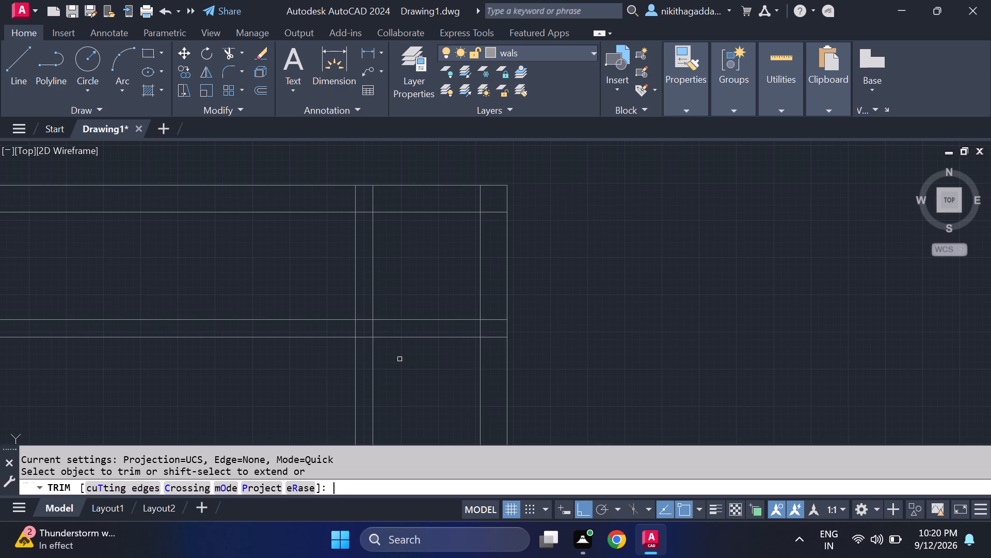
pyautogui.moveTo(383, 199); pyautogui.dragTo(330, 203)
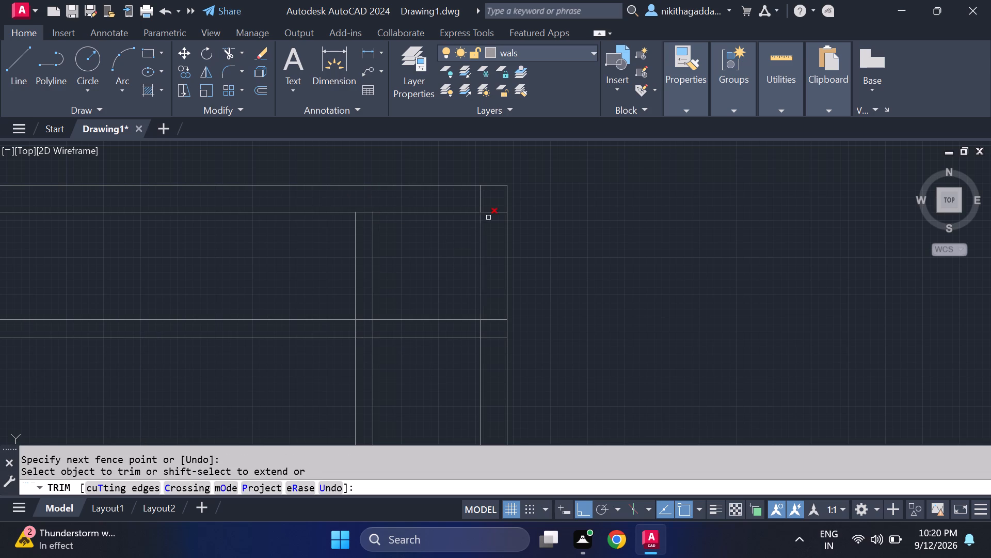
pyautogui.click(479, 201)
pyautogui.click(489, 211)
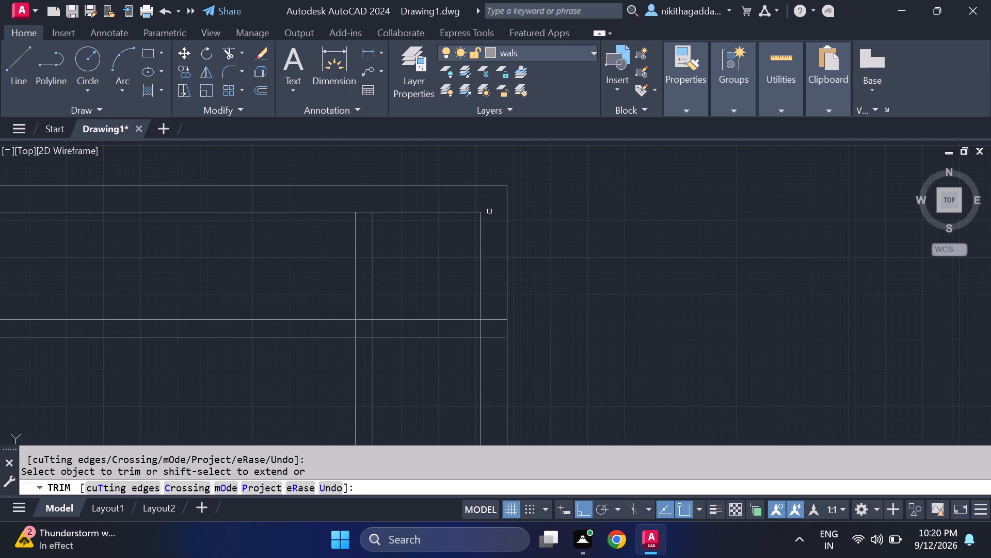
pyautogui.scroll(1, 522, 361)
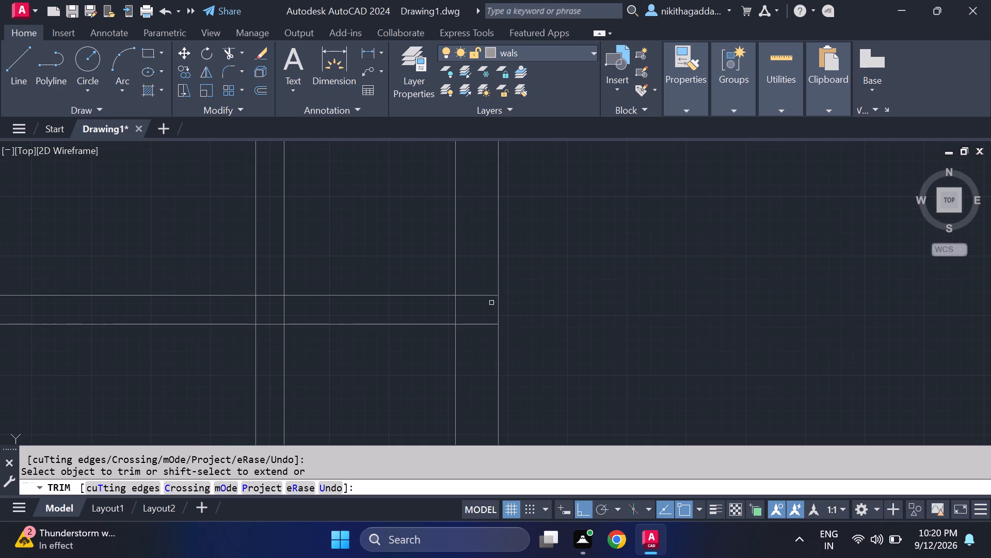
pyautogui.moveTo(479, 283); pyautogui.dragTo(480, 355)
# Trim the offset lines extending west and south of the open corner area and clean their junction into an L-shaped wall.
pyautogui.scroll(-2, 478, 353)
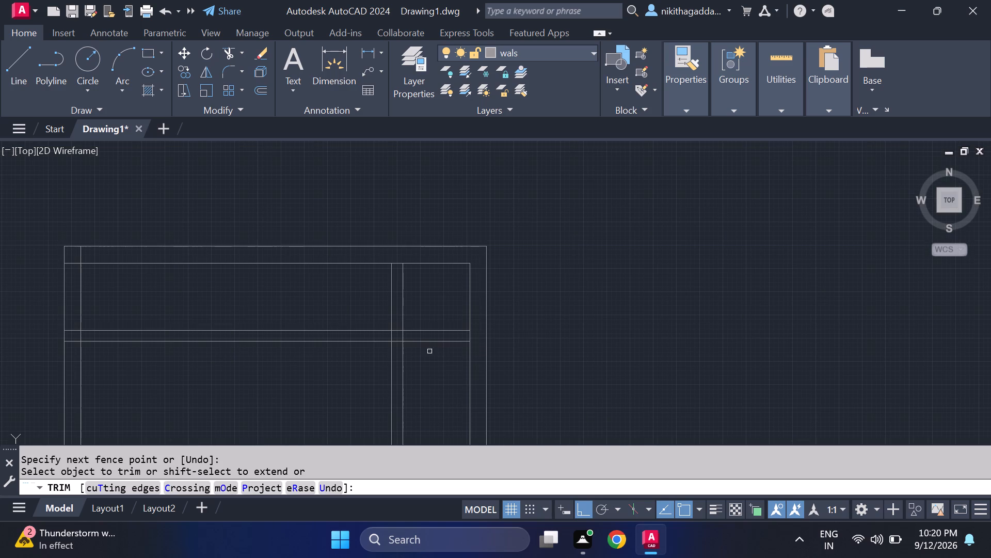
pyautogui.moveTo(328, 318); pyautogui.dragTo(327, 367)
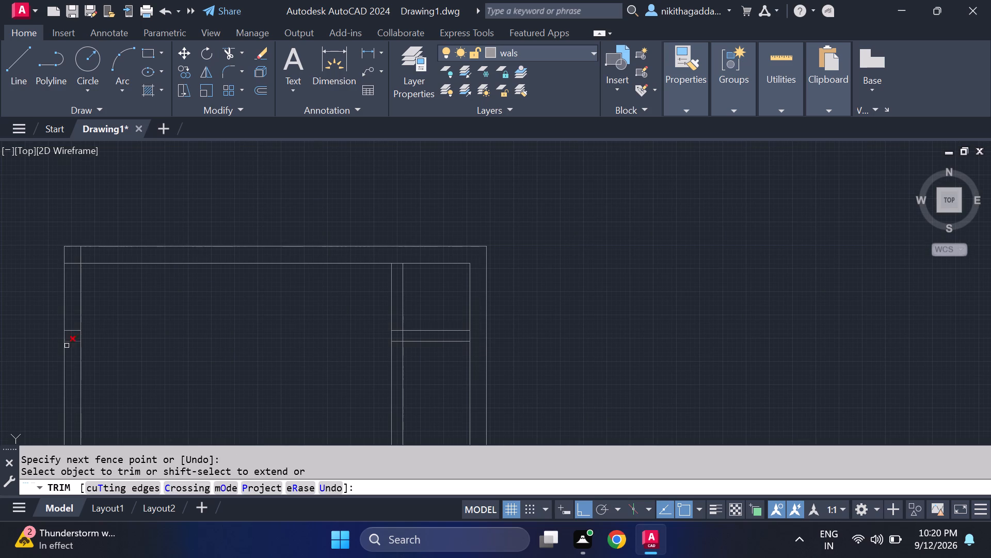
pyautogui.scroll(3, 57, 346)
pyautogui.moveTo(116, 258); pyautogui.dragTo(112, 345)
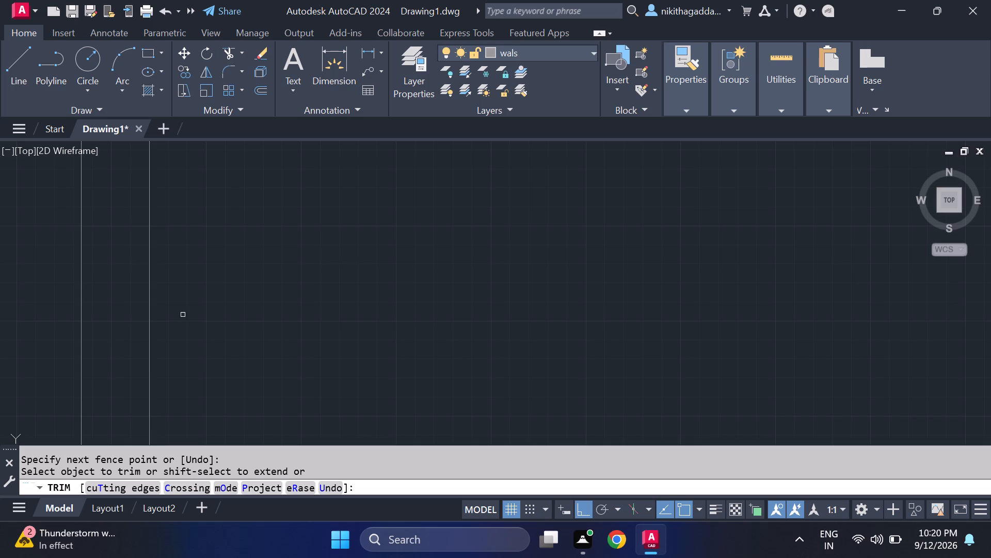
pyautogui.scroll(-5, 188, 308)
pyautogui.moveTo(355, 365); pyautogui.dragTo(322, 386)
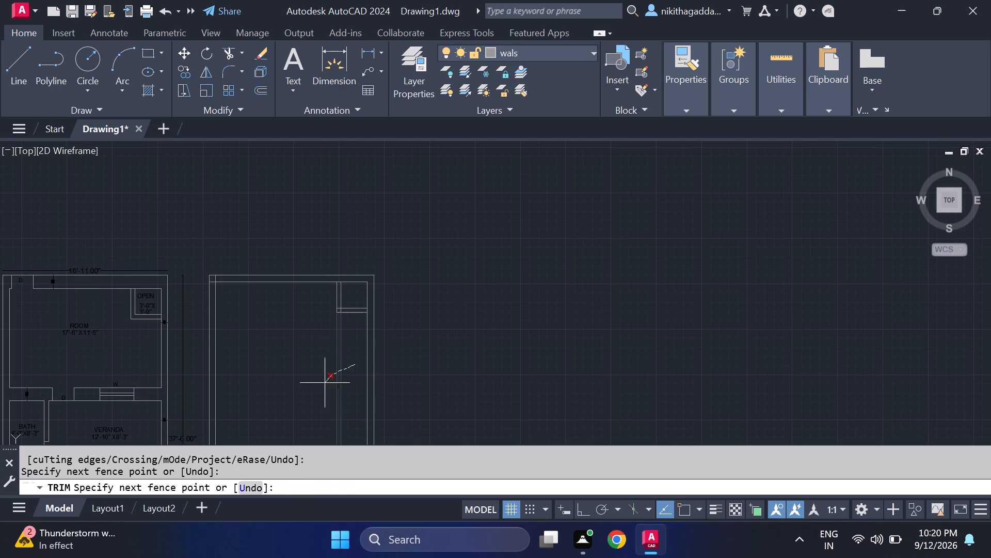
pyautogui.moveTo(322, 386); pyautogui.dragTo(318, 391)
pyautogui.scroll(5, 344, 321)
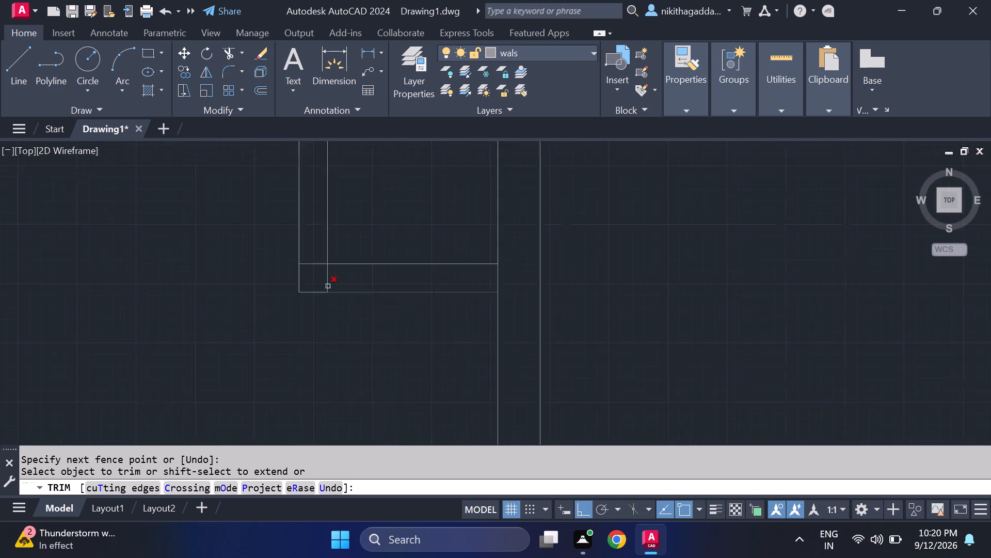
pyautogui.scroll(1, 324, 283)
pyautogui.moveTo(306, 227); pyautogui.dragTo(355, 275)
pyautogui.scroll(-5, 356, 299)
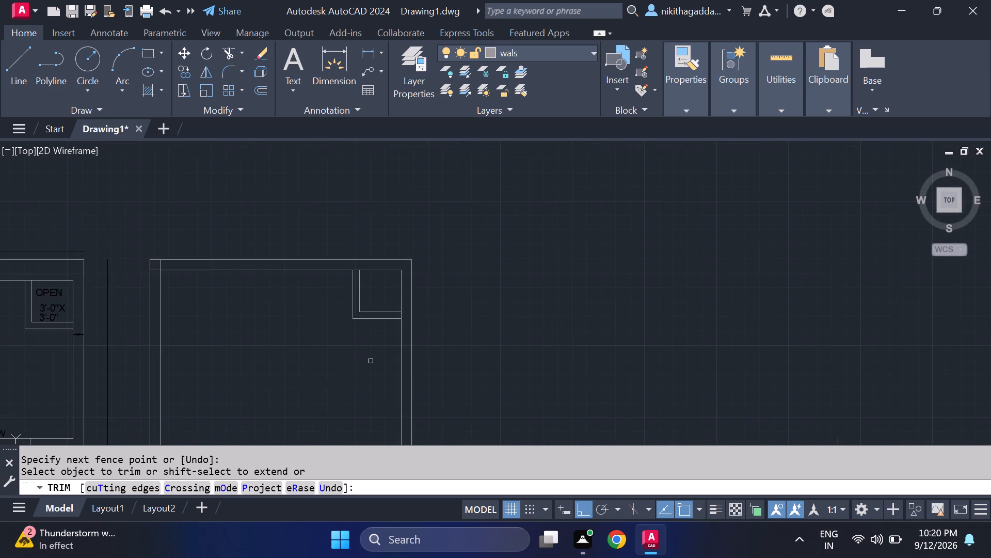
pyautogui.moveTo(363, 383); pyautogui.dragTo(366, 289, button='middle')
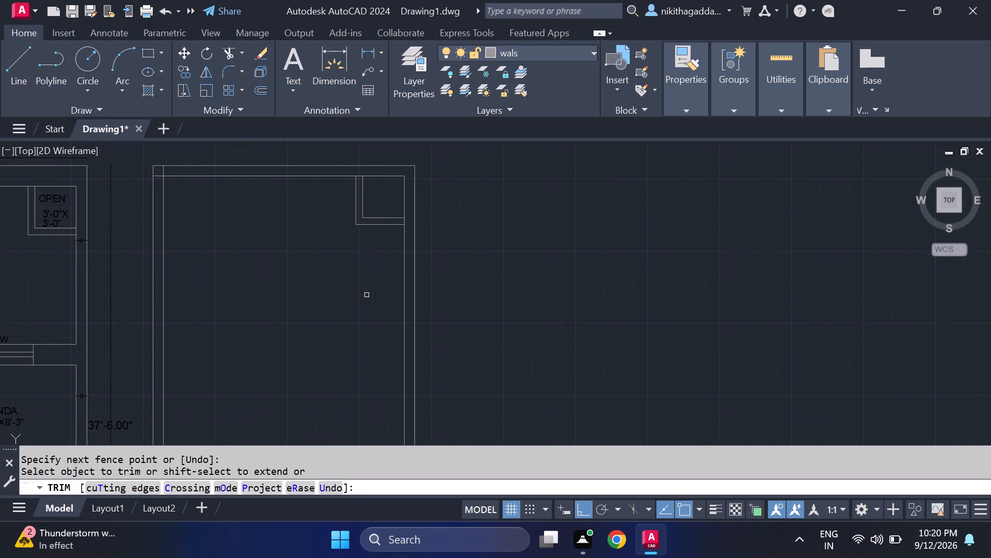
pyautogui.scroll(-2, 366, 296)
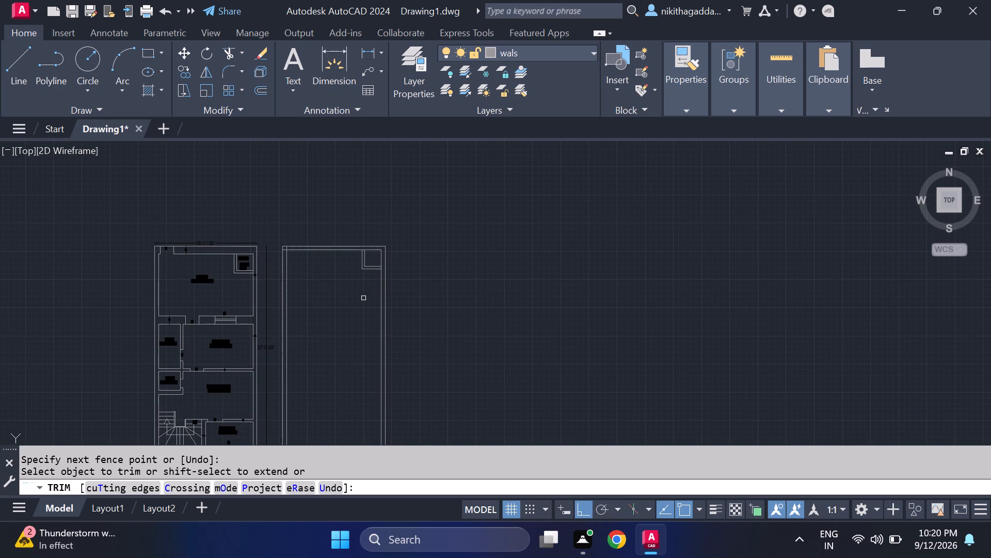
pyautogui.press('Escape')
# Offset the inner face line of the new outline's north wall 12'9" downward into the interior.
pyautogui.write('OF')
pyautogui.press('Return')
pyautogui.write('12')
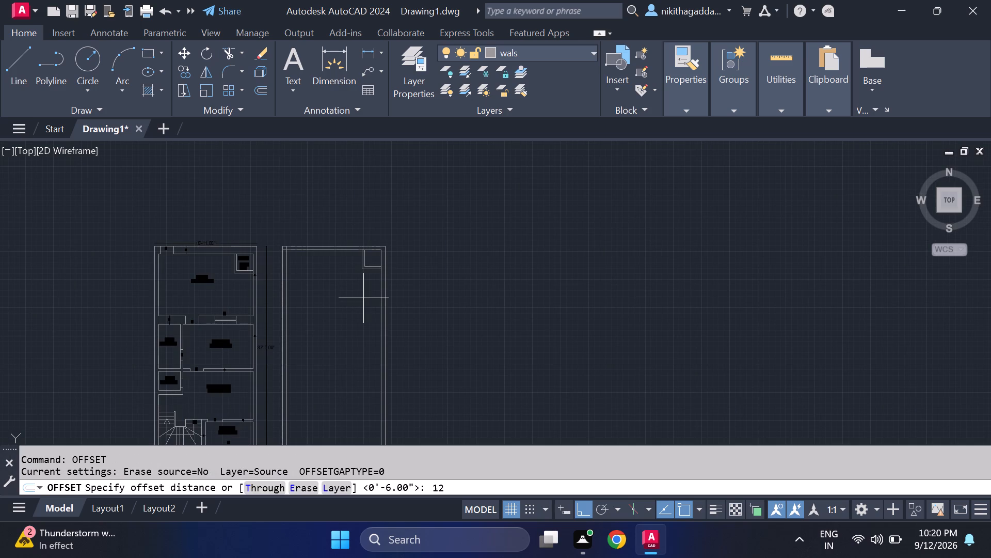
pyautogui.press("'")
pyautogui.press('9')
pyautogui.hotkey('shift', '"')
pyautogui.press('Return')
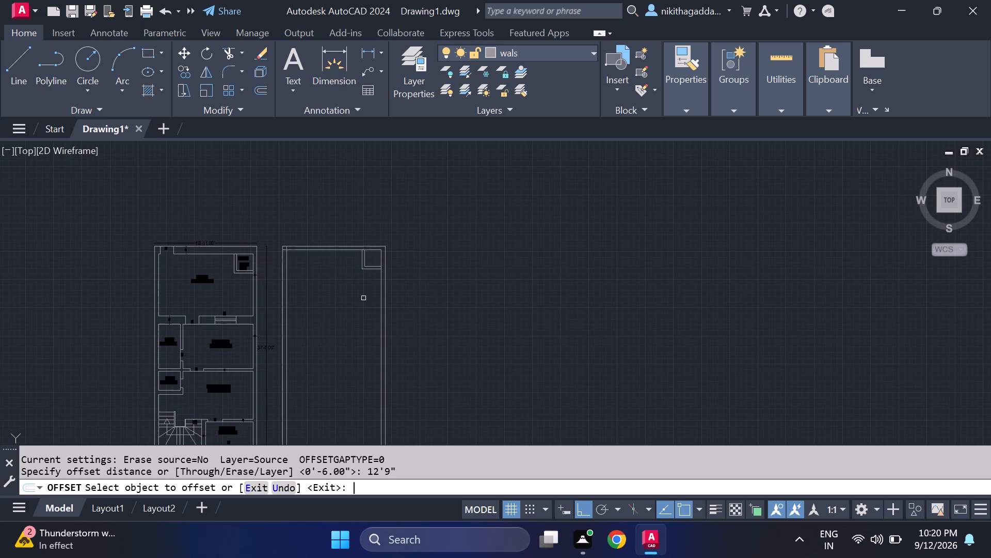
pyautogui.scroll(1, 343, 275)
pyautogui.click(338, 235)
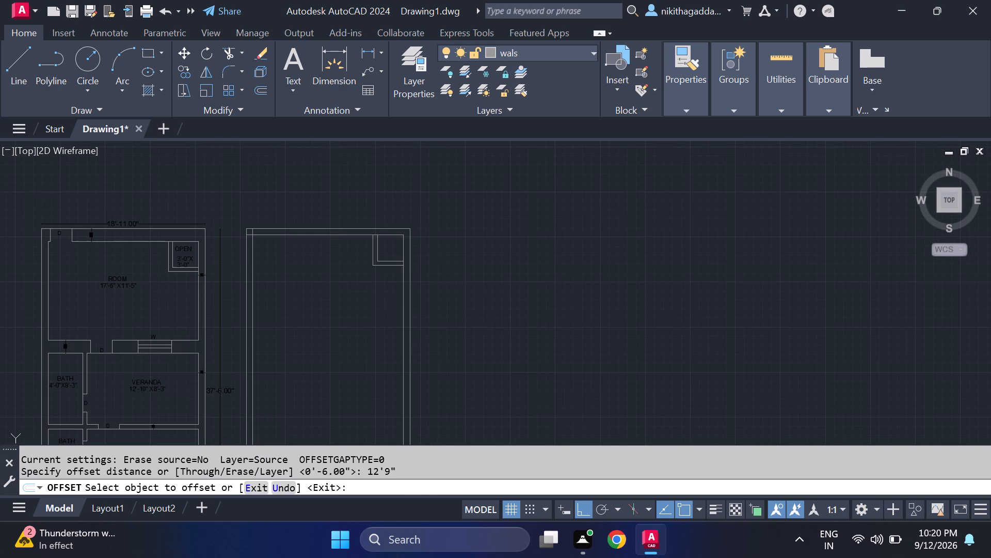
pyautogui.click(342, 380)
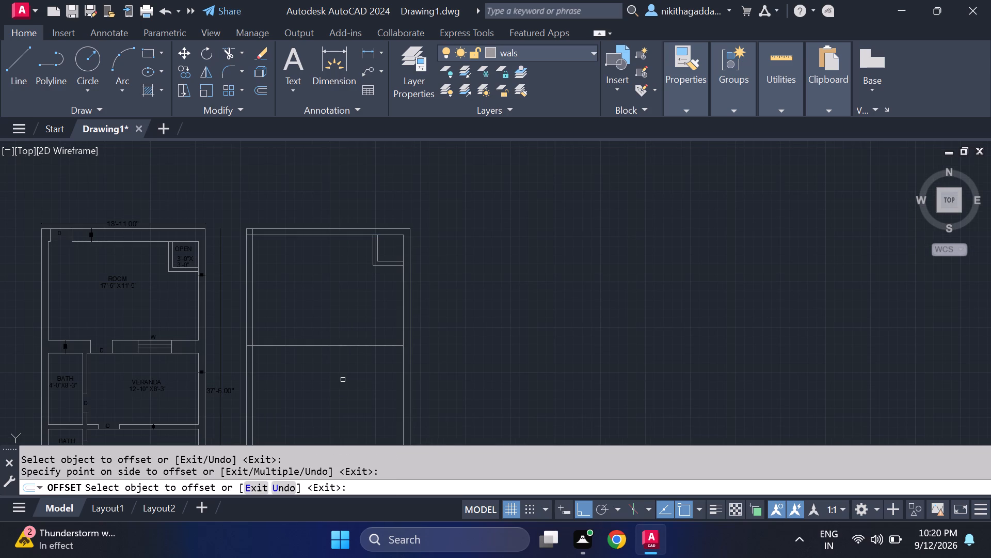
pyautogui.press('Escape')
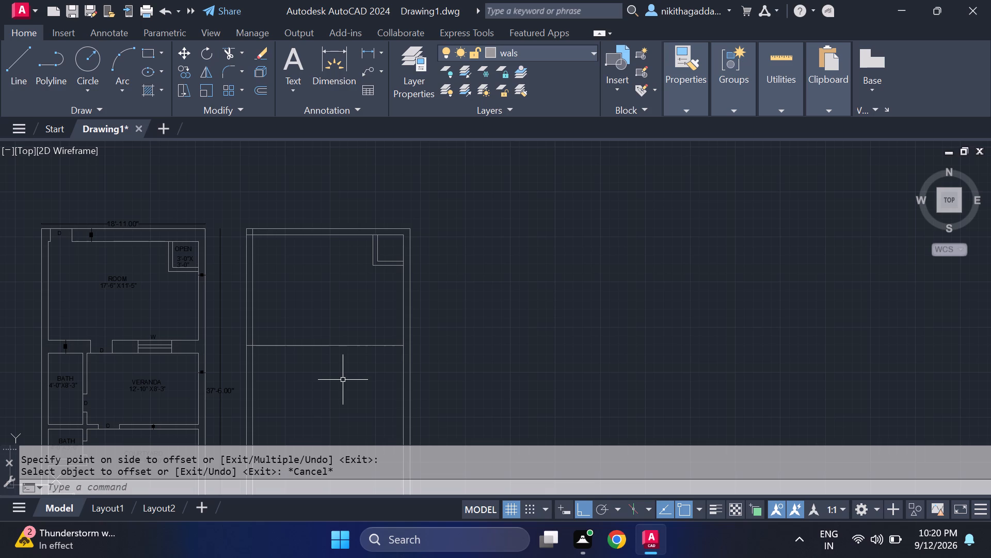
# Offset the new horizontal partition line across the outline 9 inches to the south.
pyautogui.write('OF')
pyautogui.press('Return')
pyautogui.press('9')
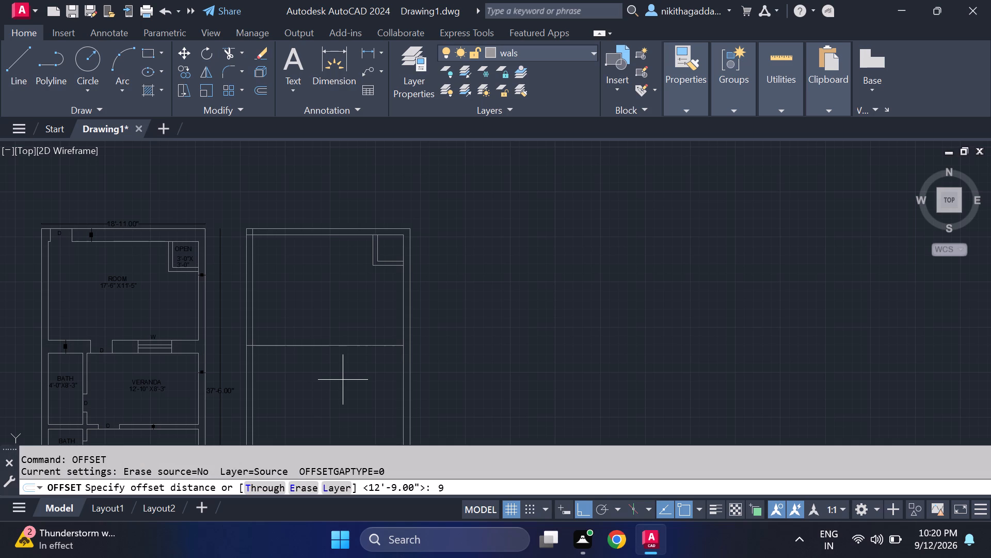
pyautogui.hotkey('shift', '"')
pyautogui.press('Return')
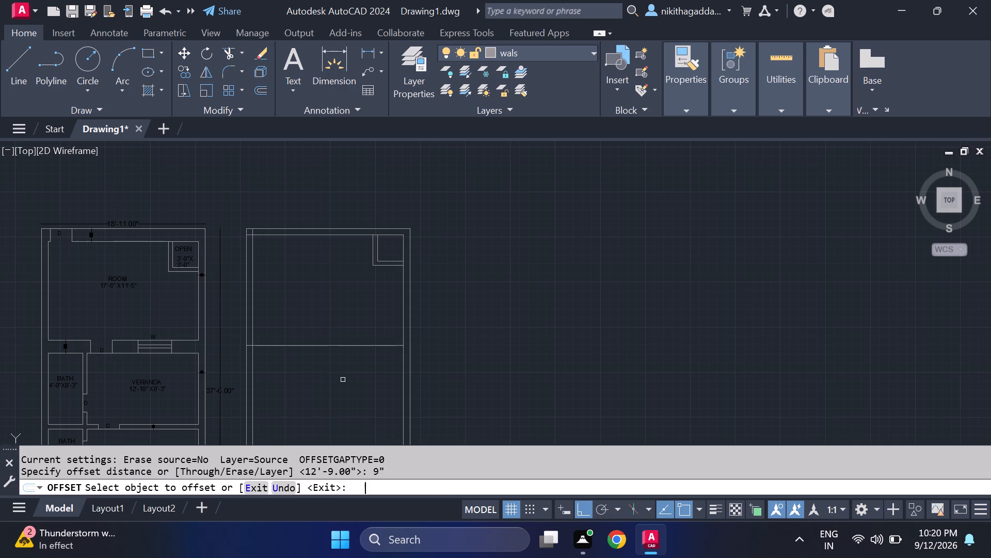
pyautogui.click(341, 346)
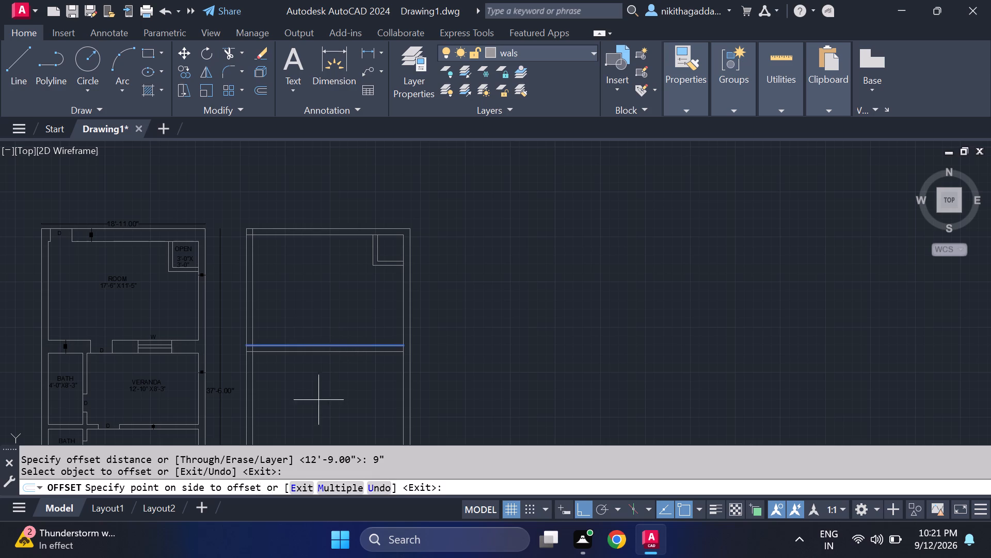
pyautogui.click(318, 393)
pyautogui.press('Escape')
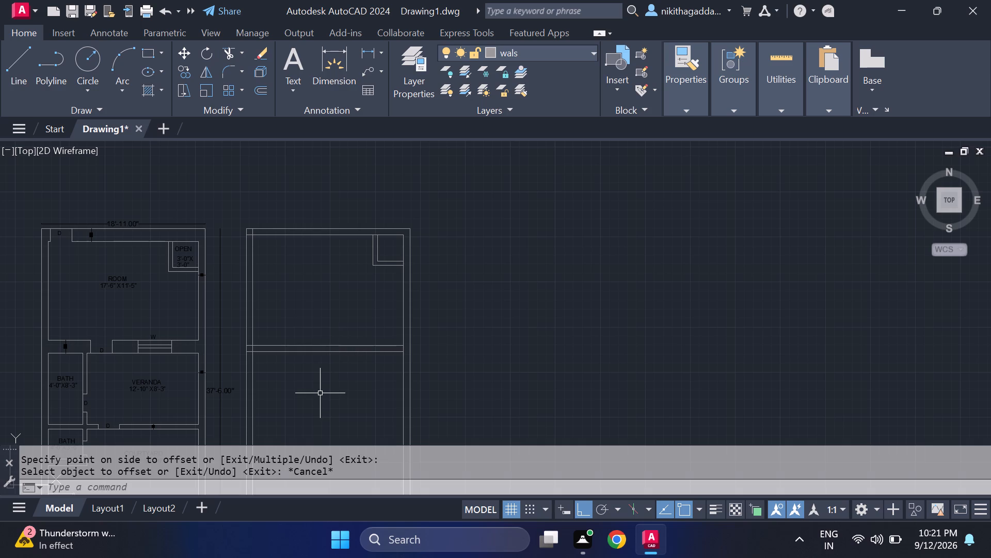
# Offset the inner face line of the new outline's west wall 13'6" east into the interior.
pyautogui.moveTo(317, 388); pyautogui.dragTo(316, 353, button='middle')
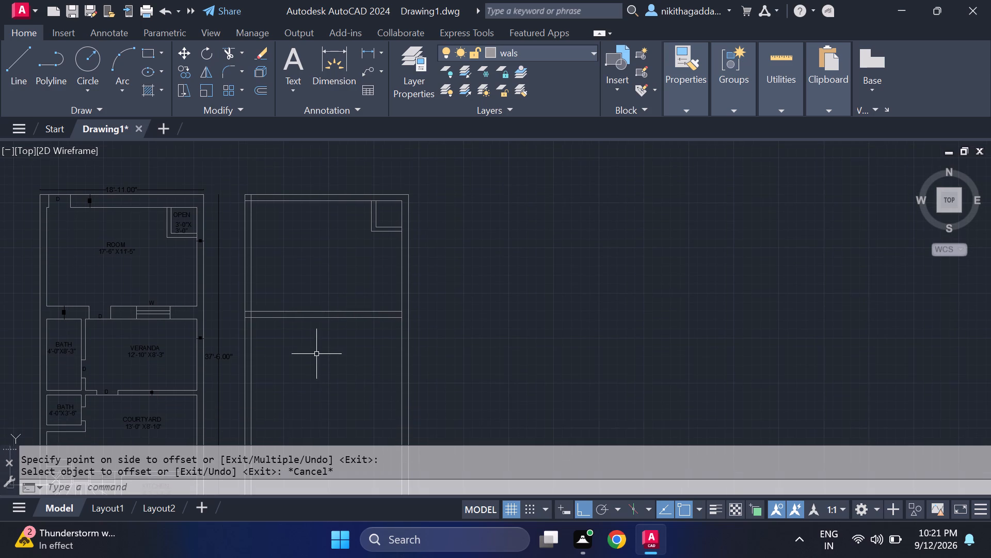
pyautogui.scroll(1, 316, 354)
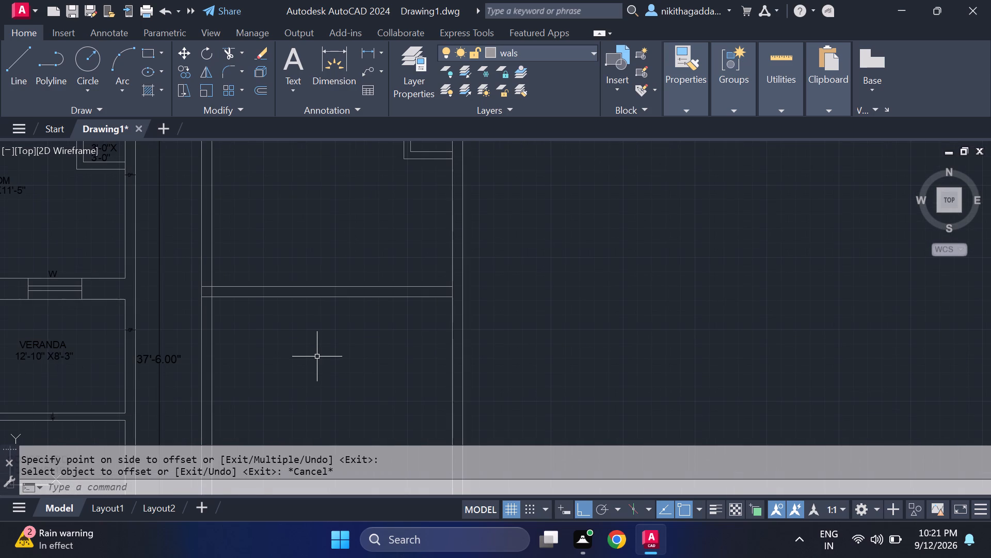
pyautogui.write('OF')
pyautogui.press('Return')
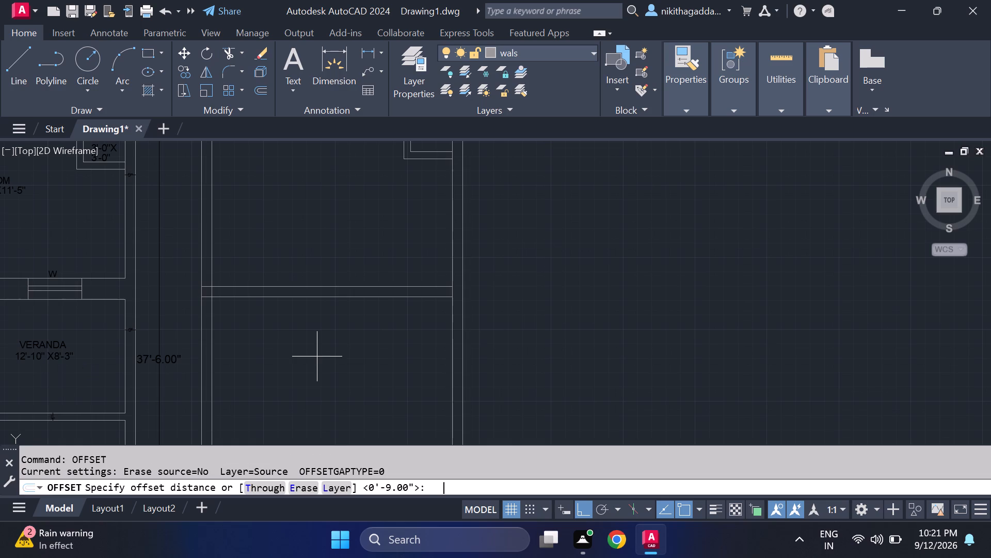
pyautogui.write('13')
pyautogui.press("'")
pyautogui.press('6')
pyautogui.hotkey('shift', '"')
pyautogui.press('Return')
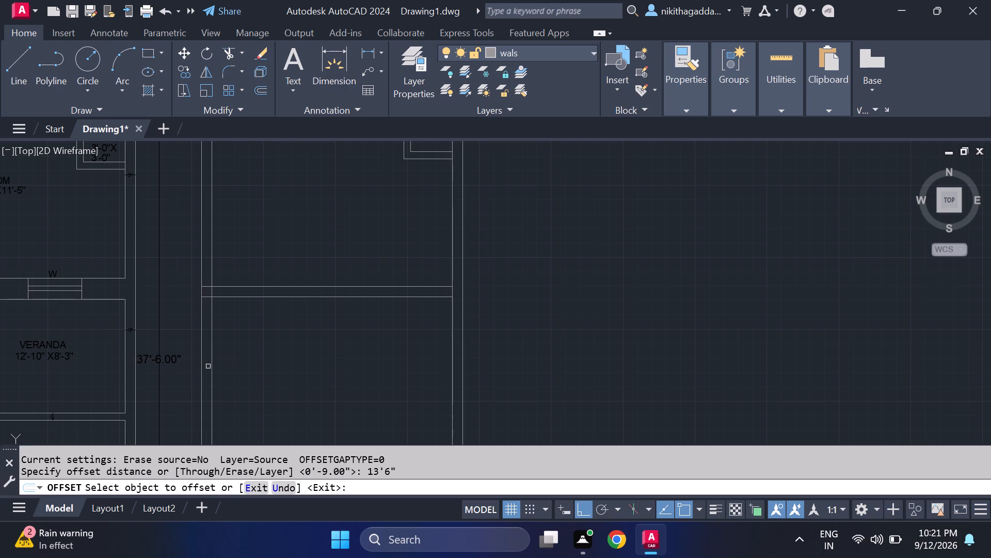
pyautogui.click(212, 357)
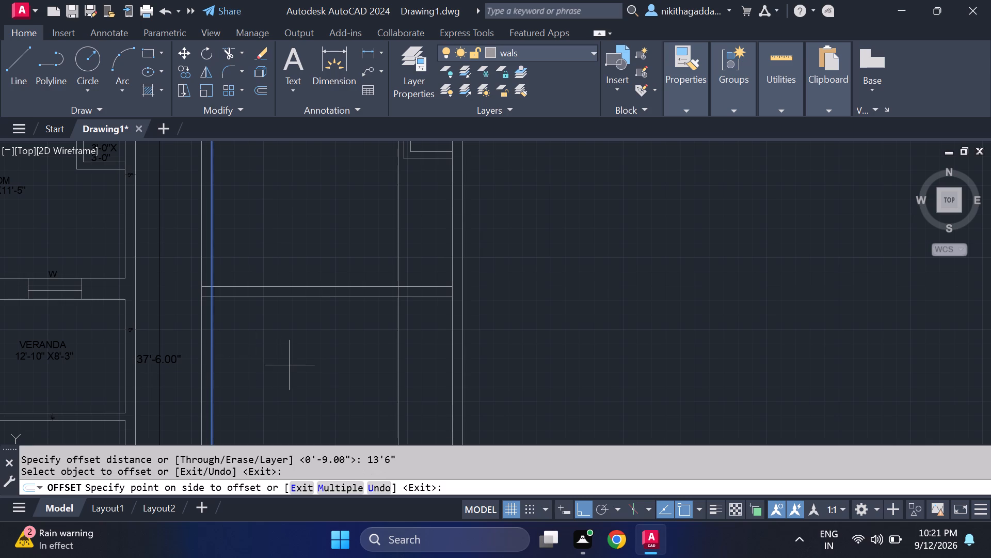
pyautogui.click(323, 370)
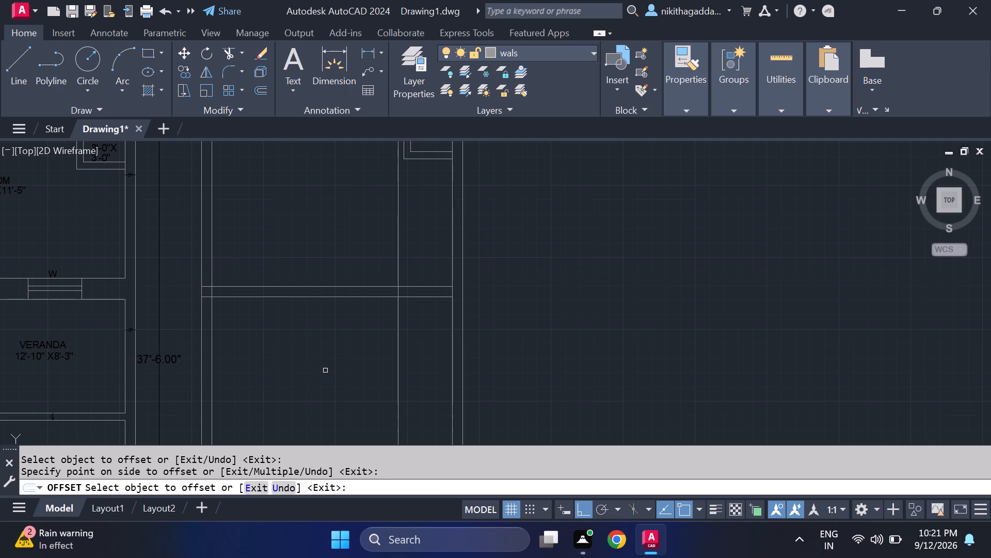
# Offset the new vertical partition line 6 inches to the east to give the partition its second face.
pyautogui.moveTo(325, 370); pyautogui.dragTo(282, 429, button='middle')
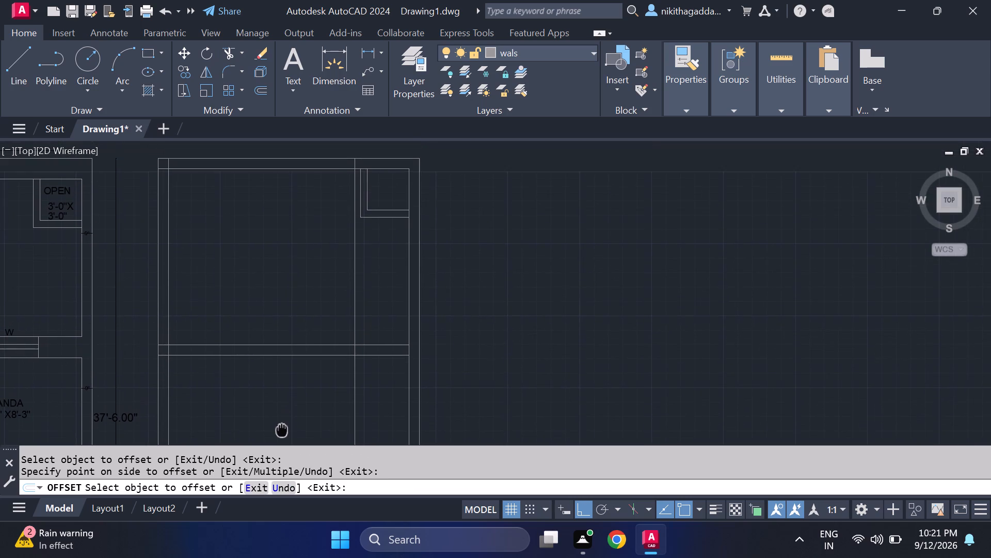
pyautogui.moveTo(282, 429); pyautogui.dragTo(283, 328, button='middle')
pyautogui.middleClick(283, 328)
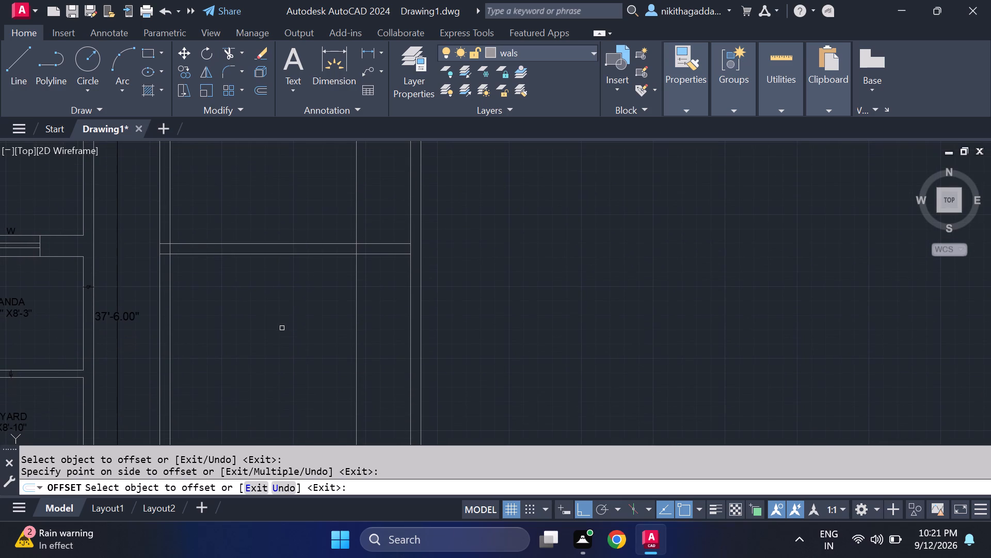
pyautogui.press('Escape')
pyautogui.write('OF')
pyautogui.press('Return')
pyautogui.press('6')
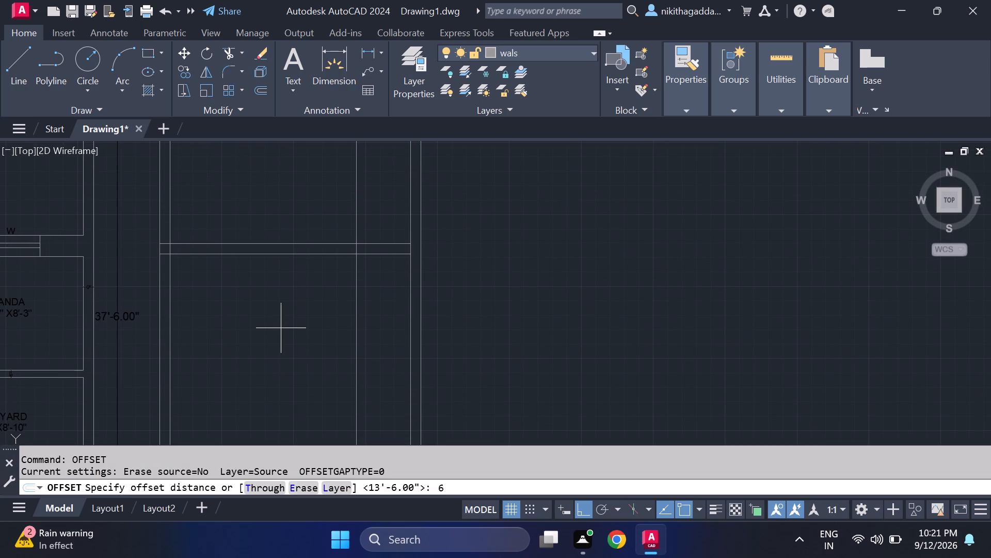
pyautogui.hotkey('shift', '"')
pyautogui.press('Return')
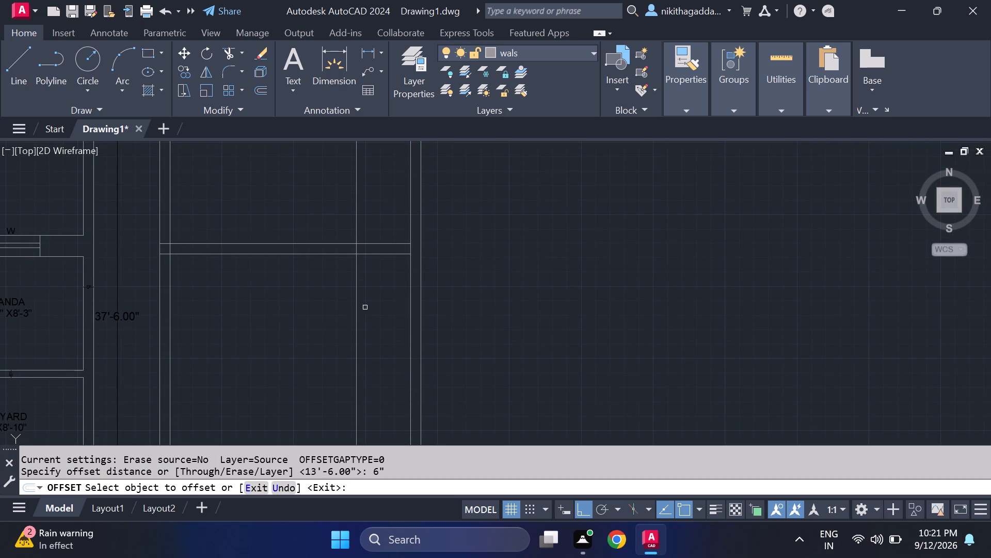
pyautogui.click(355, 312)
pyautogui.click(388, 312)
pyautogui.scroll(-1, 394, 314)
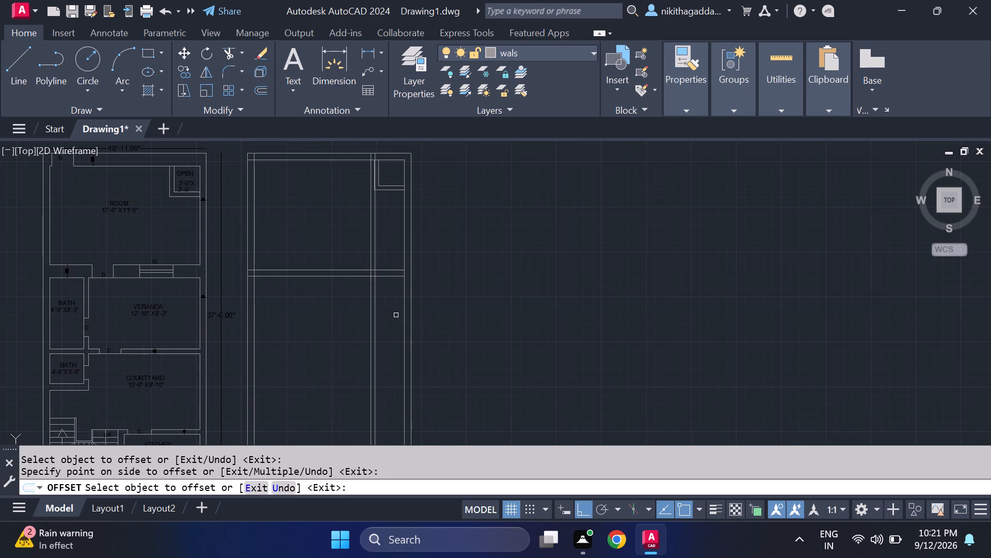
pyautogui.moveTo(396, 315); pyautogui.dragTo(397, 335, button='middle')
pyautogui.moveTo(483, 310); pyautogui.dragTo(475, 286, button='middle')
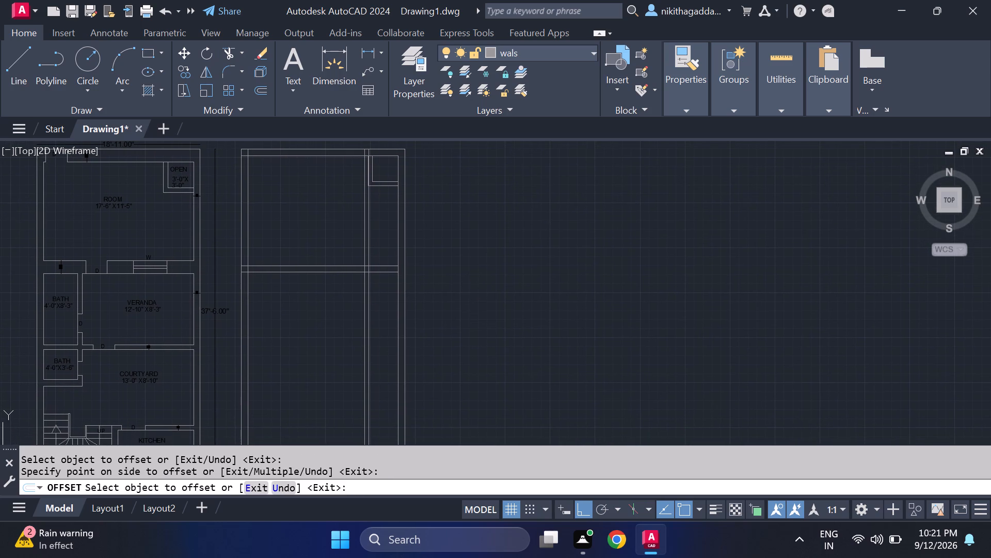
pyautogui.press('Escape')
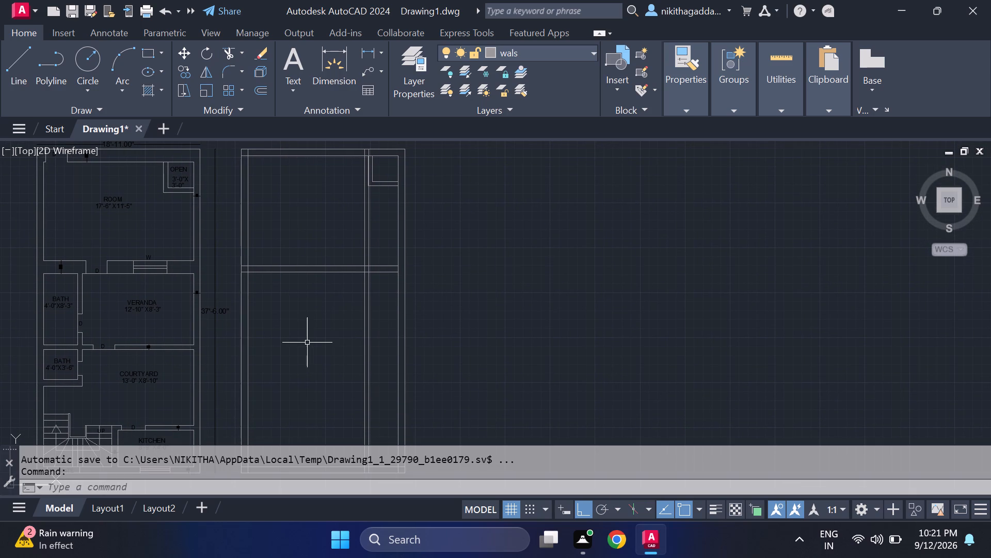
# Offset the south face line of the 9-inch horizontal partition 8'3" to the south.
pyautogui.write('OF')
pyautogui.press('Return')
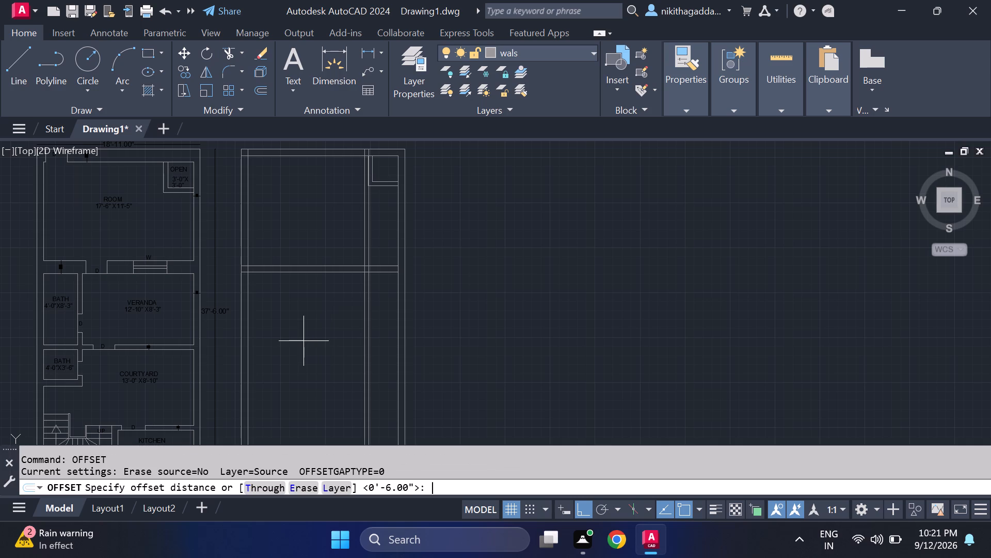
pyautogui.press('8')
pyautogui.press("'")
pyautogui.press('3')
pyautogui.hotkey('shift', '"')
pyautogui.press('Return')
pyautogui.scroll(1, 303, 299)
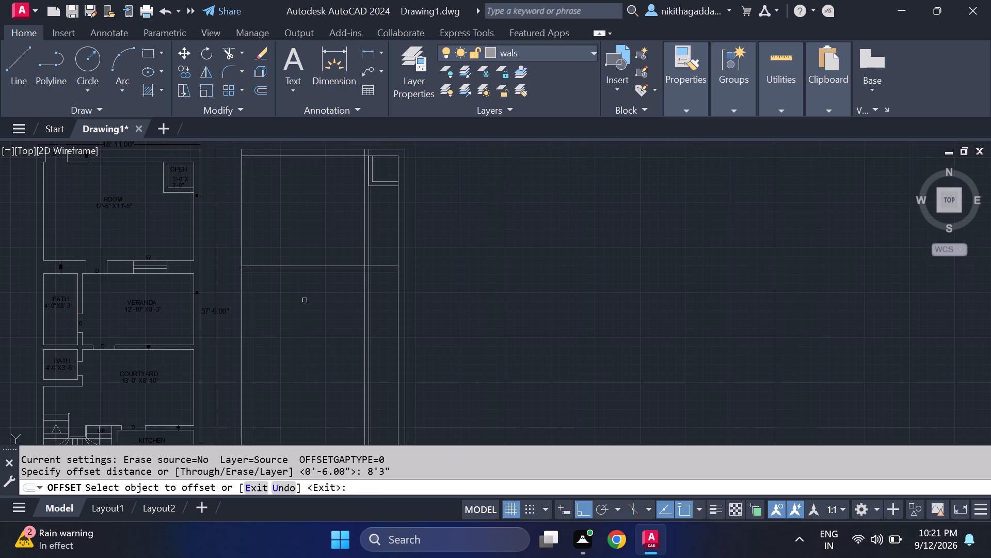
pyautogui.click(290, 256)
pyautogui.click(314, 378)
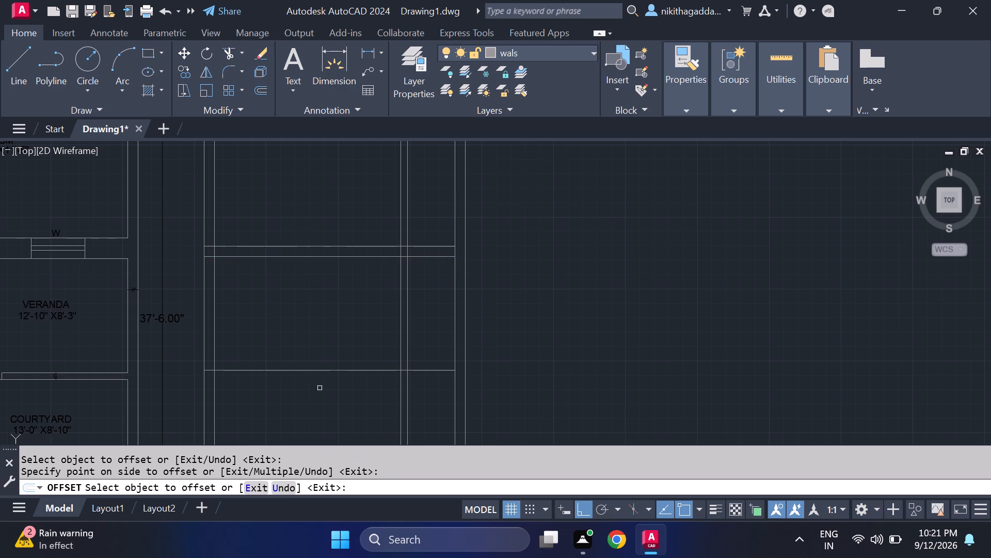
pyautogui.moveTo(325, 402); pyautogui.dragTo(319, 361, button='middle')
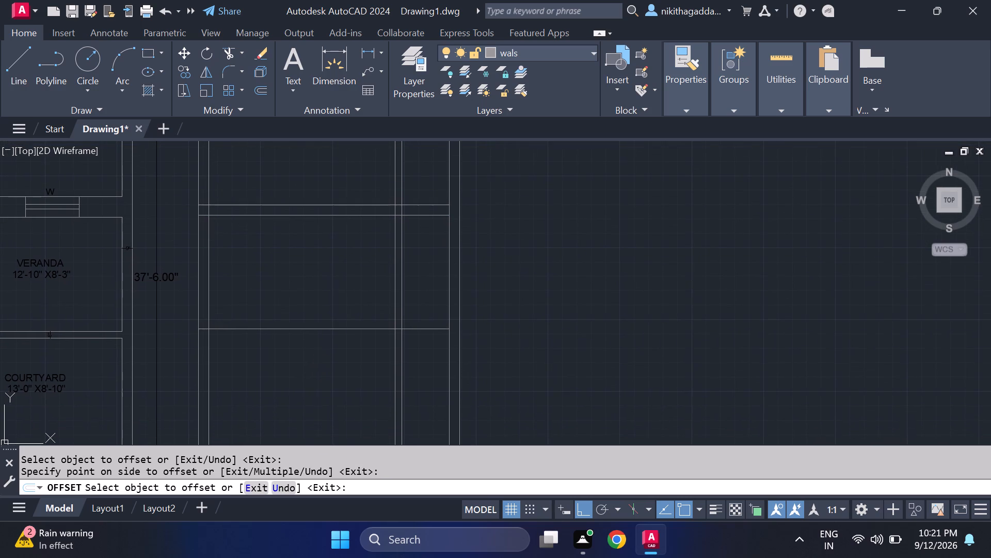
pyautogui.scroll(1, 317, 359)
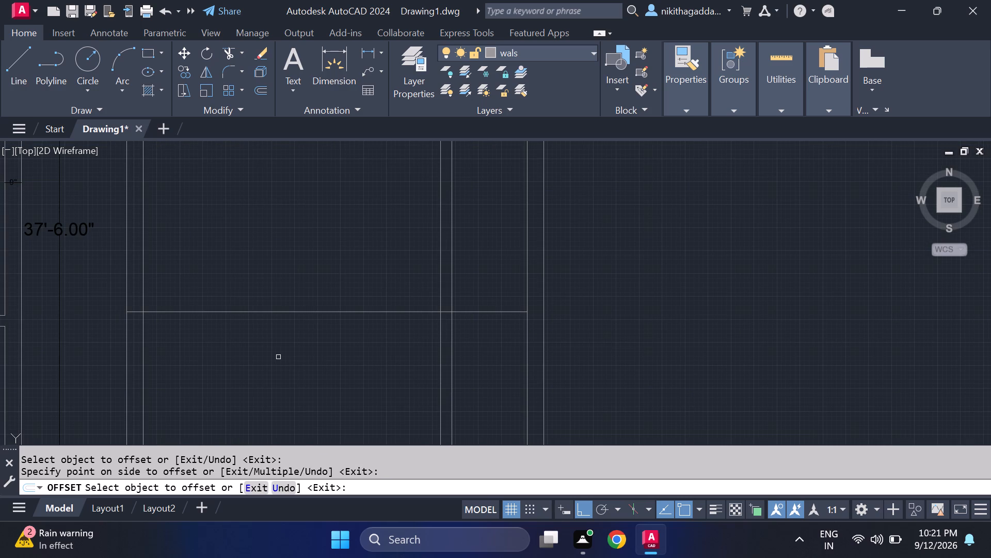
pyautogui.press('Escape')
# Offset the new lower horizontal partition line 6 inches to the south.
pyautogui.write('OF')
pyautogui.press('Return')
pyautogui.press('6')
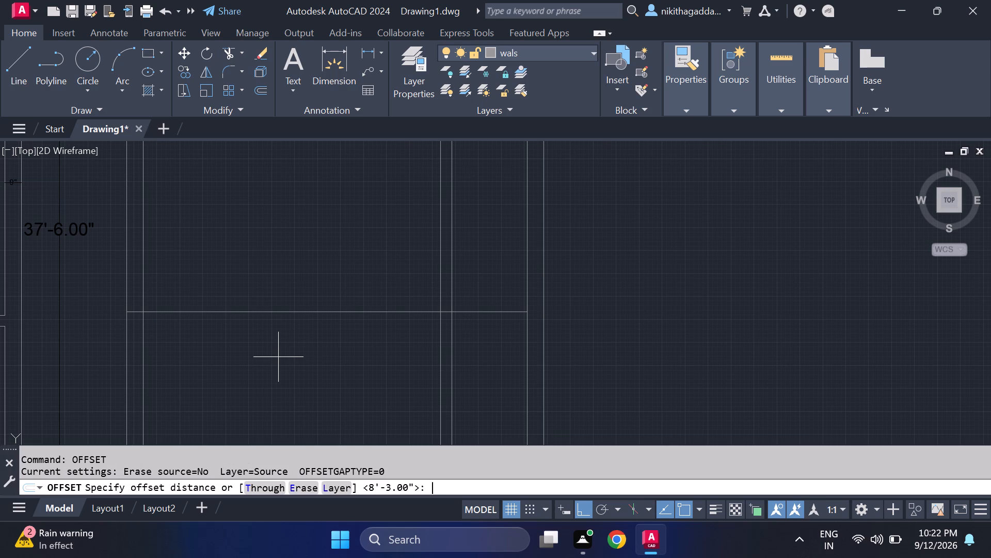
pyautogui.hotkey('shift', '"')
pyautogui.press('Return')
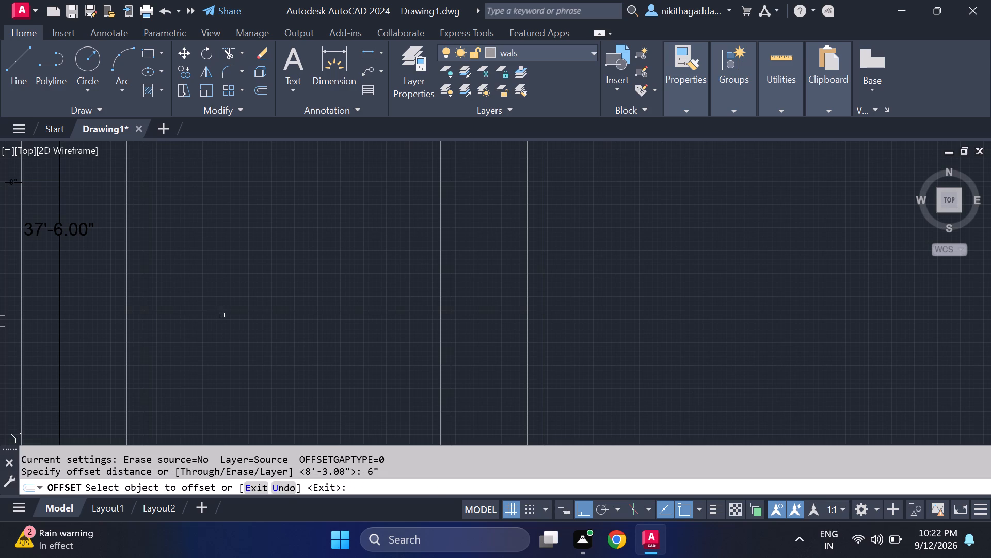
pyautogui.click(231, 310)
pyautogui.click(239, 348)
pyautogui.scroll(-3, 240, 351)
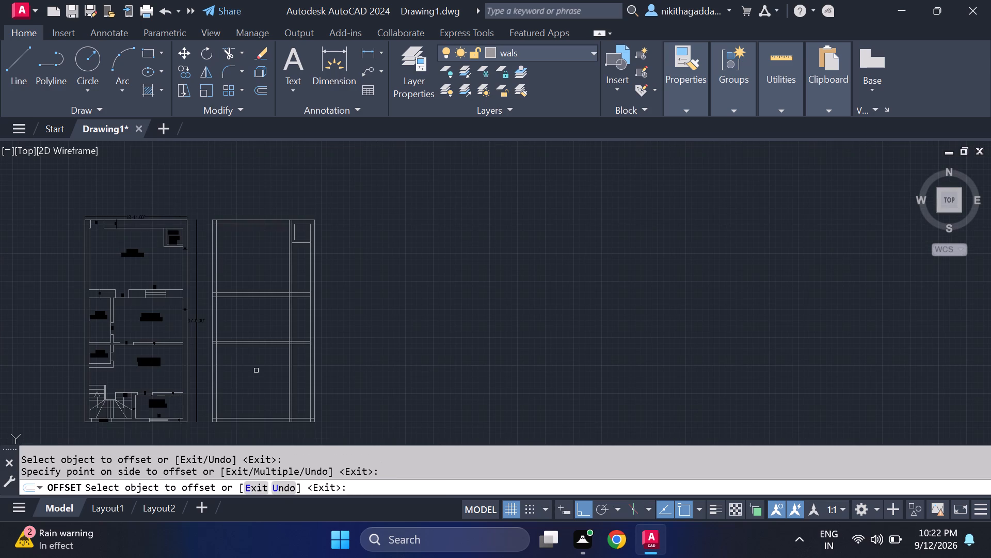
pyautogui.scroll(2, 258, 373)
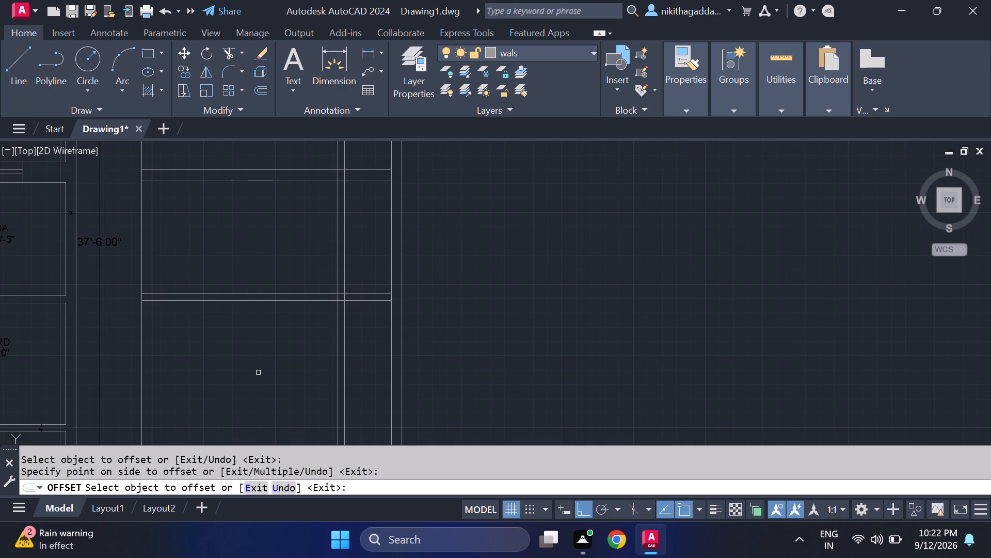
pyautogui.press('Escape')
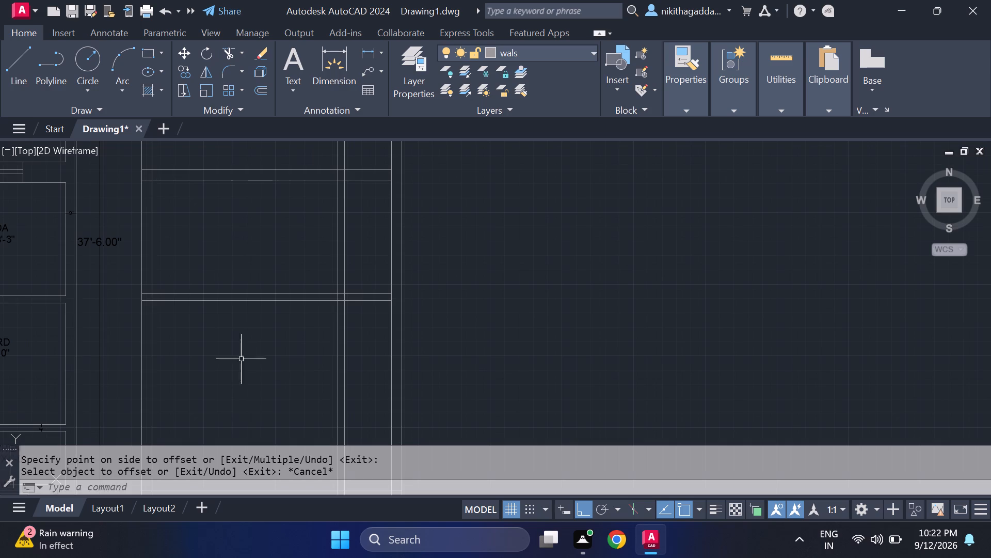
# Trim away both vertical partition lines south of the lower horizontal partition, including their stubs inside the south wall.
pyautogui.scroll(-1, 243, 302)
pyautogui.moveTo(239, 301); pyautogui.dragTo(208, 240, button='middle')
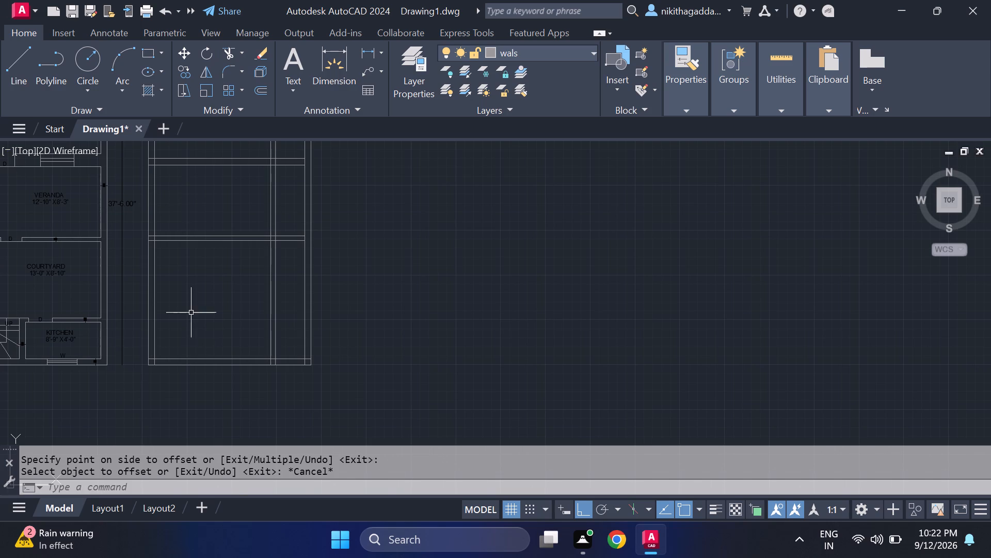
pyautogui.scroll(-1, 191, 311)
pyautogui.moveTo(191, 311); pyautogui.dragTo(228, 337, button='middle')
pyautogui.scroll(3, 223, 312)
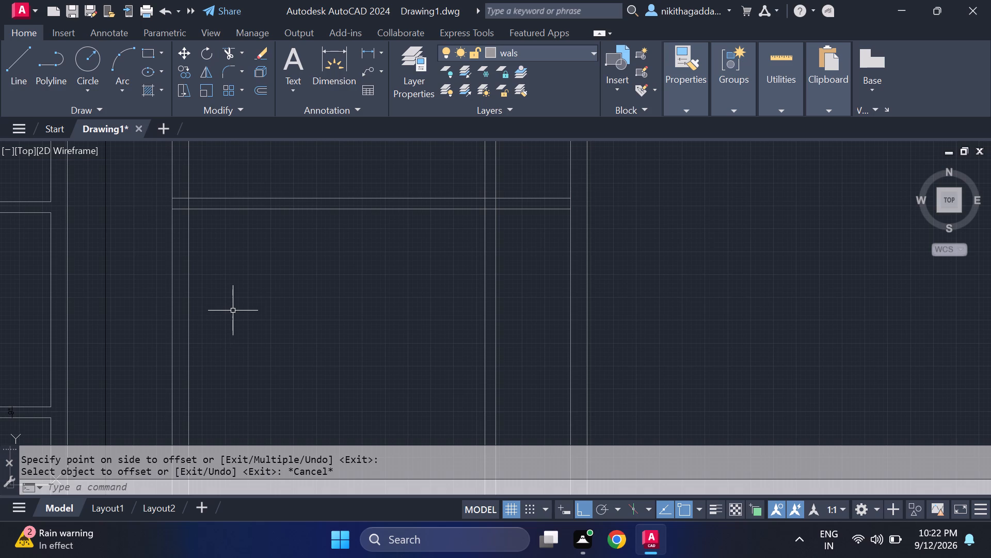
pyautogui.moveTo(233, 311); pyautogui.dragTo(252, 354, button='middle')
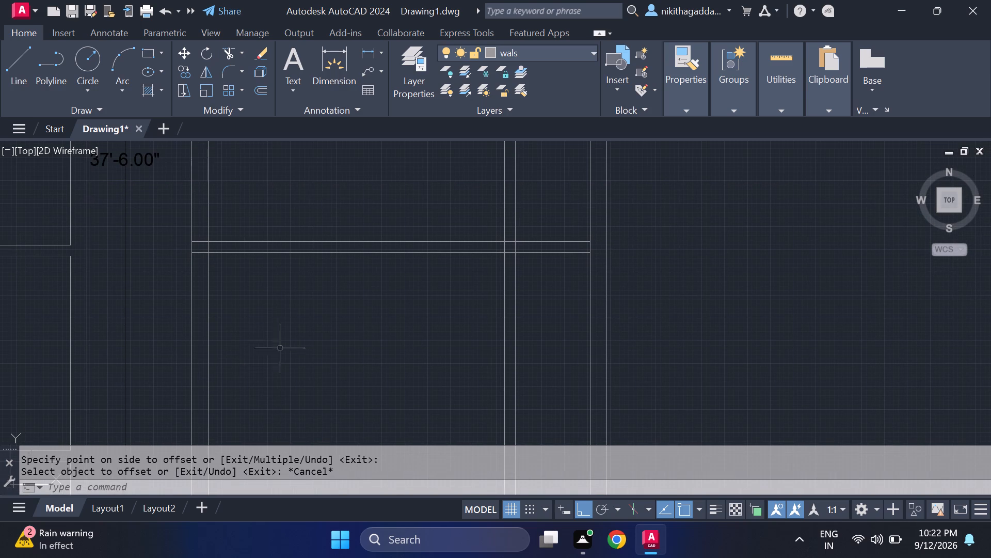
pyautogui.scroll(-2, 295, 359)
pyautogui.write('TR')
pyautogui.press('Return')
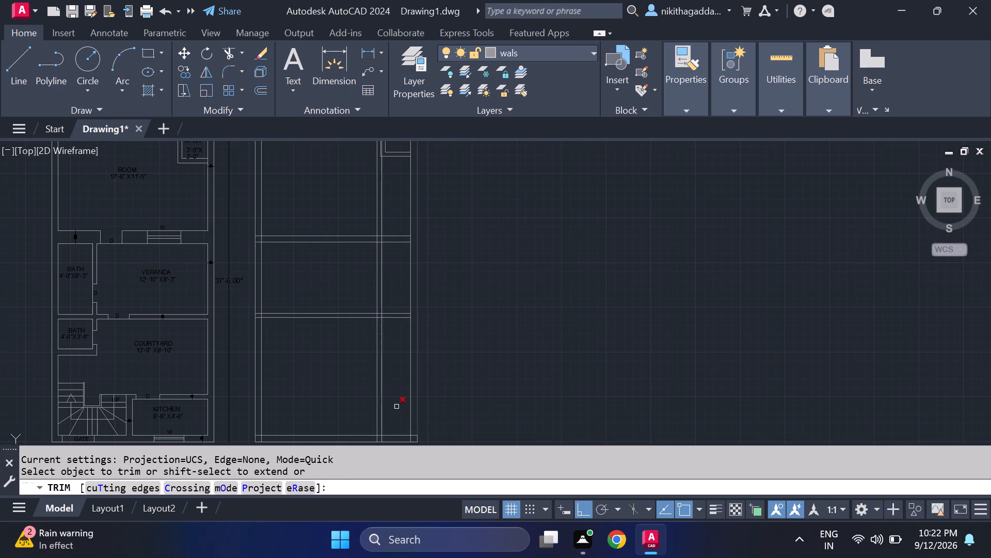
pyautogui.moveTo(393, 404); pyautogui.dragTo(398, 363, button='middle')
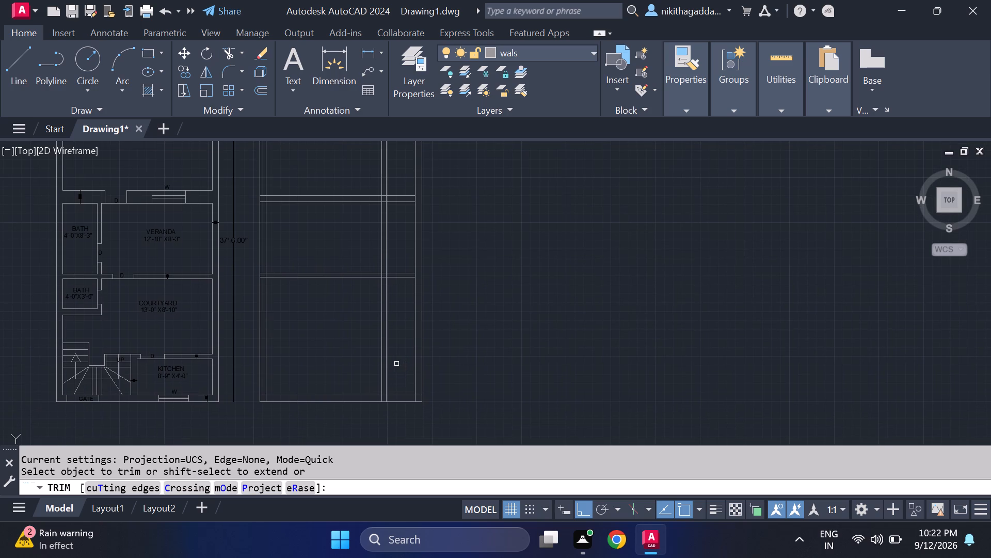
pyautogui.scroll(2, 394, 364)
pyautogui.moveTo(399, 335); pyautogui.dragTo(336, 389)
pyautogui.scroll(-2, 358, 336)
pyautogui.moveTo(358, 355); pyautogui.dragTo(367, 305, button='middle')
pyautogui.scroll(4, 381, 338)
pyautogui.moveTo(373, 309); pyautogui.dragTo(371, 309)
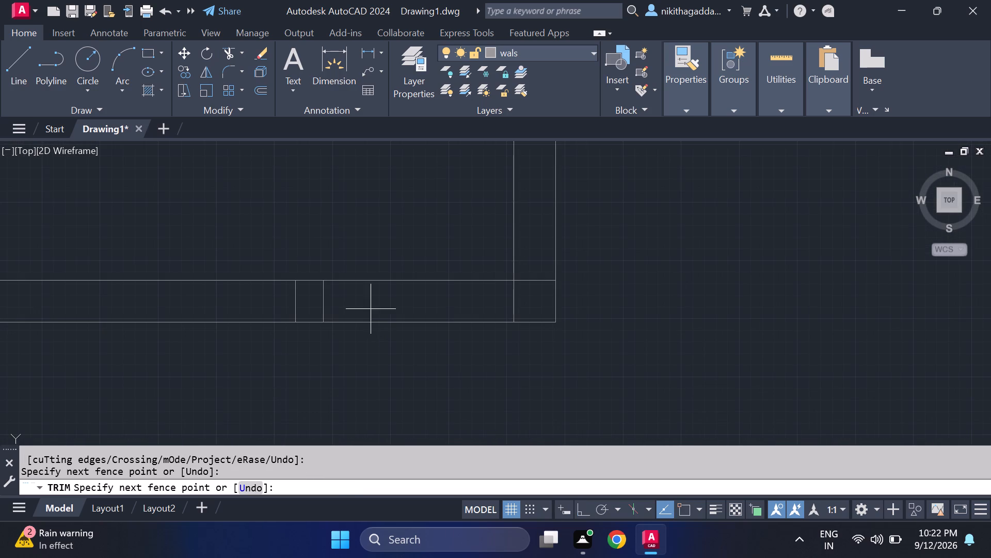
pyautogui.moveTo(371, 309); pyautogui.dragTo(275, 307)
pyautogui.scroll(-4, 477, 338)
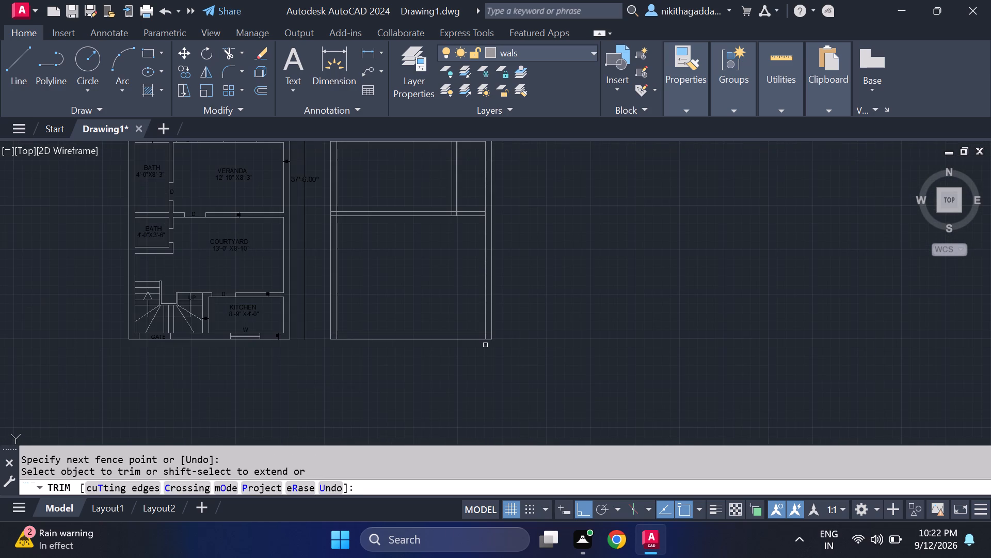
# Trim the overlapping inner wall line ends at the southeast and southwest corners of the new outline.
pyautogui.scroll(4, 484, 337)
pyautogui.moveTo(503, 302); pyautogui.dragTo(477, 341)
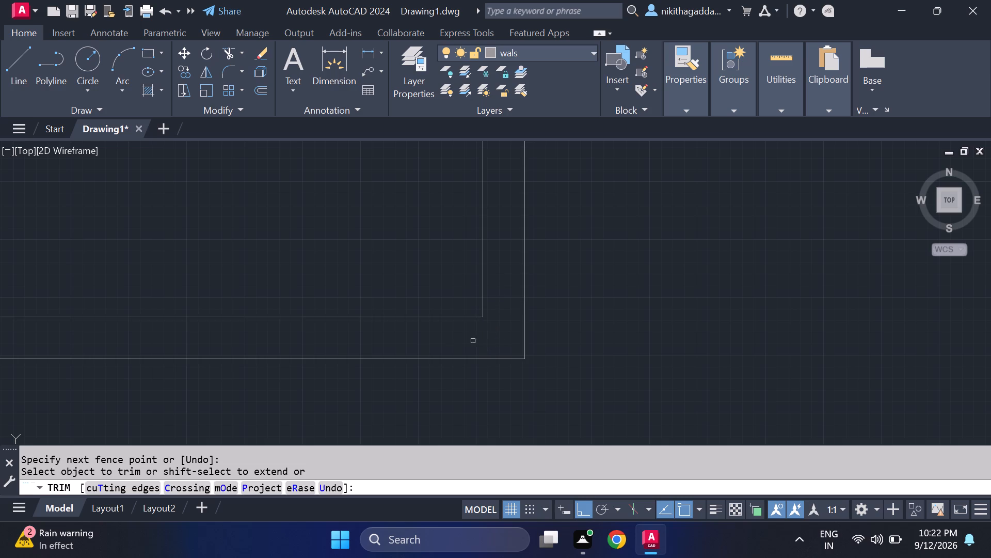
pyautogui.scroll(-4, 345, 356)
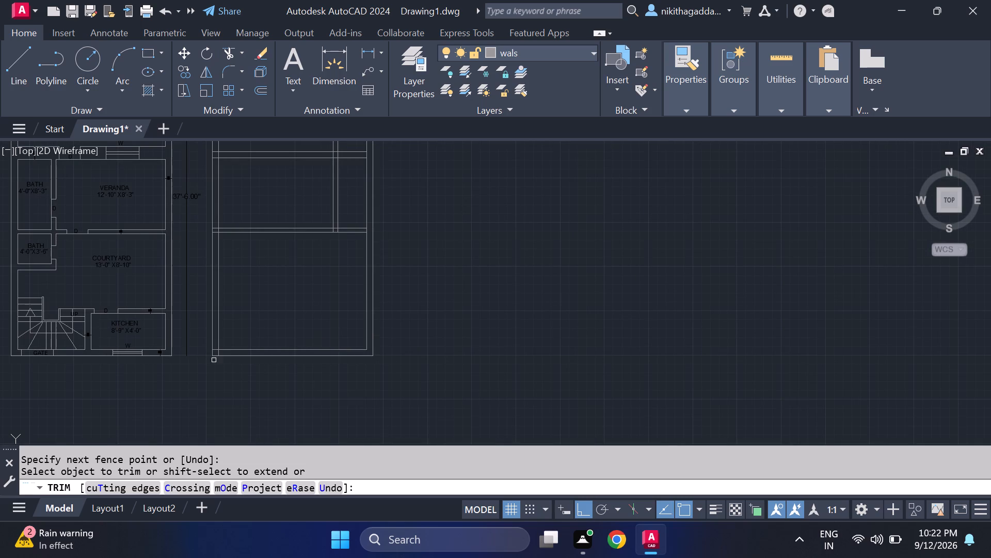
pyautogui.scroll(5, 211, 359)
pyautogui.moveTo(263, 258); pyautogui.dragTo(296, 309)
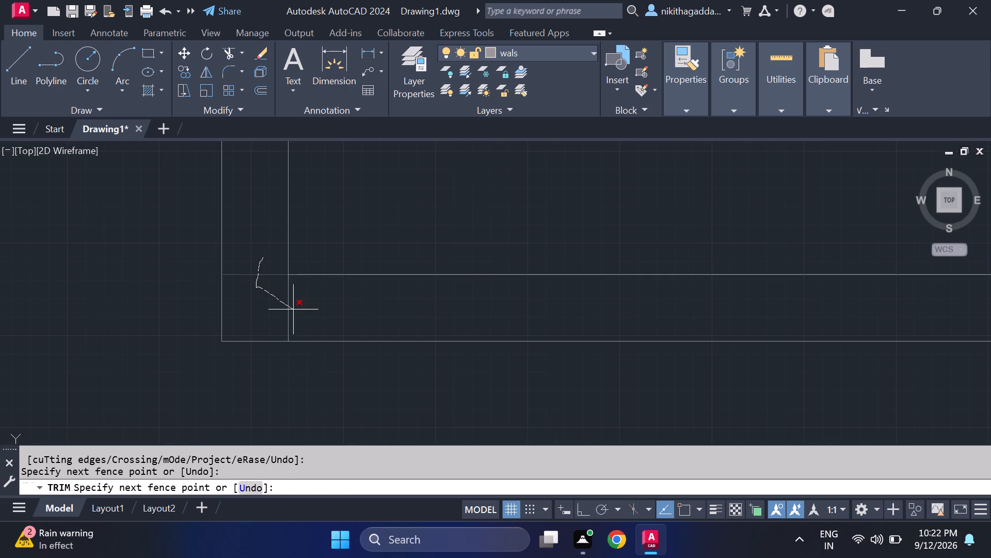
pyautogui.moveTo(296, 309); pyautogui.dragTo(320, 297)
# Trim the ends of the lower 6-inch horizontal partition lines that cross into the west wall.
pyautogui.scroll(-5, 402, 227)
pyautogui.moveTo(412, 192); pyautogui.dragTo(401, 290, button='middle')
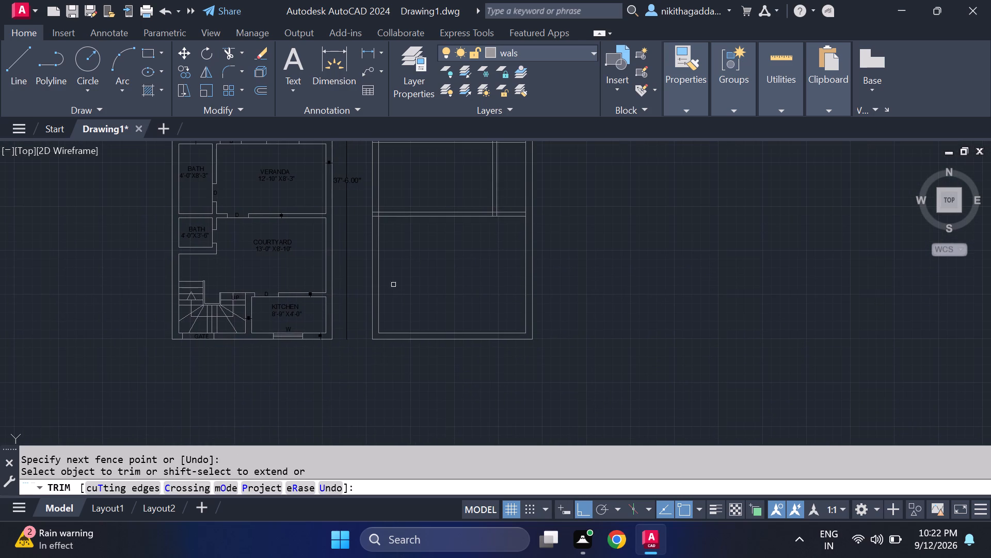
pyautogui.scroll(4, 382, 214)
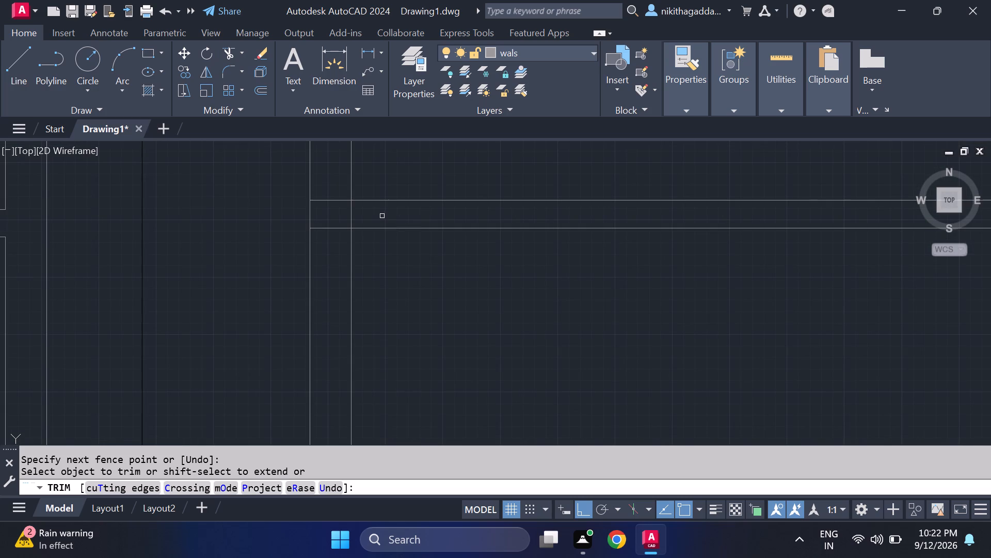
pyautogui.moveTo(333, 190); pyautogui.dragTo(319, 256)
pyautogui.scroll(-4, 334, 249)
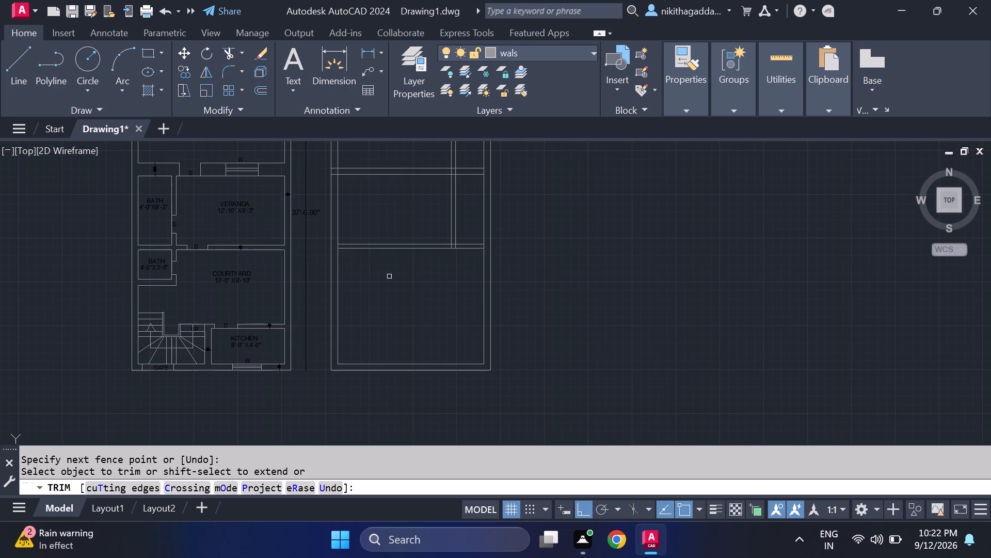
pyautogui.moveTo(405, 277); pyautogui.dragTo(392, 337, button='middle')
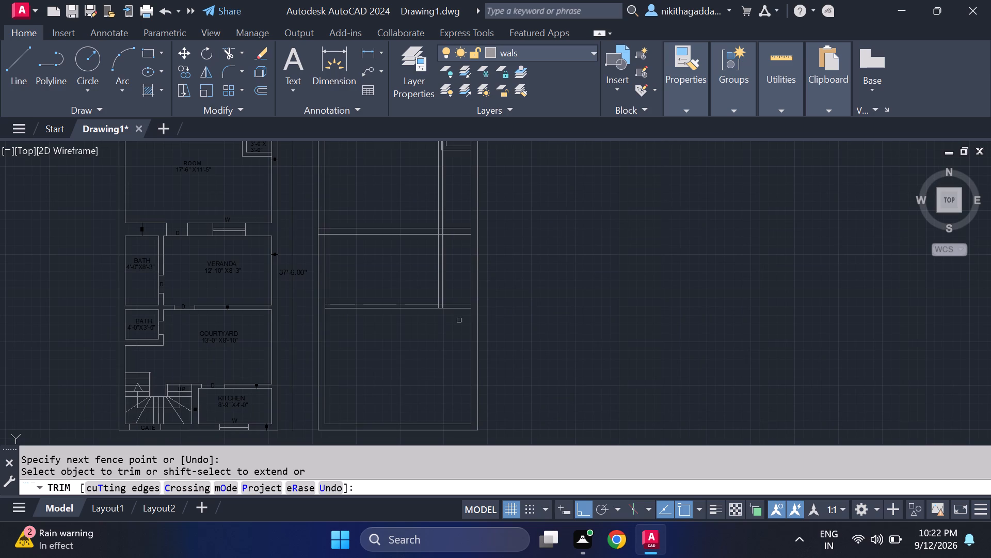
# Trim the lines crossing the lower horizontal partition's junctions with the east wall and the vertical partition to leave them open.
pyautogui.scroll(4, 481, 302)
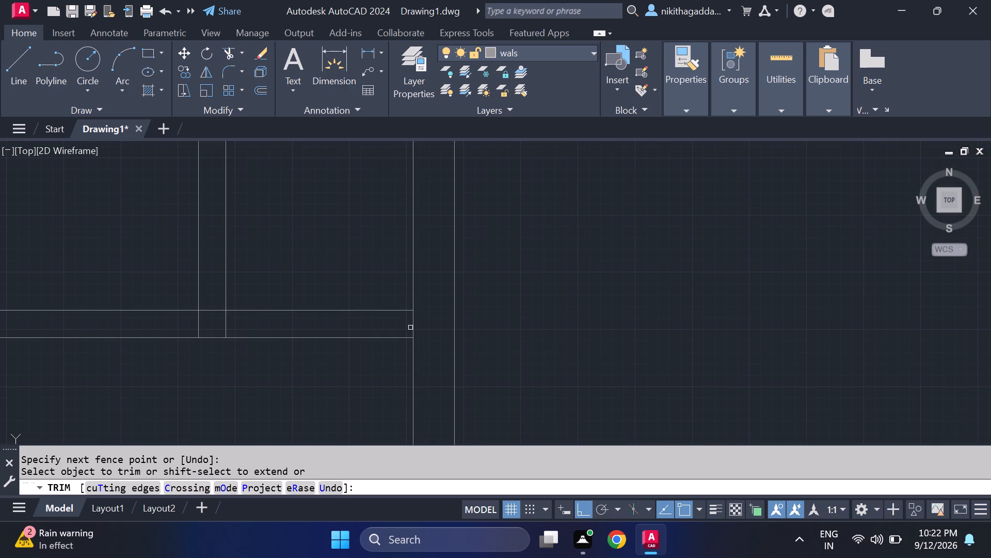
pyautogui.click(415, 326)
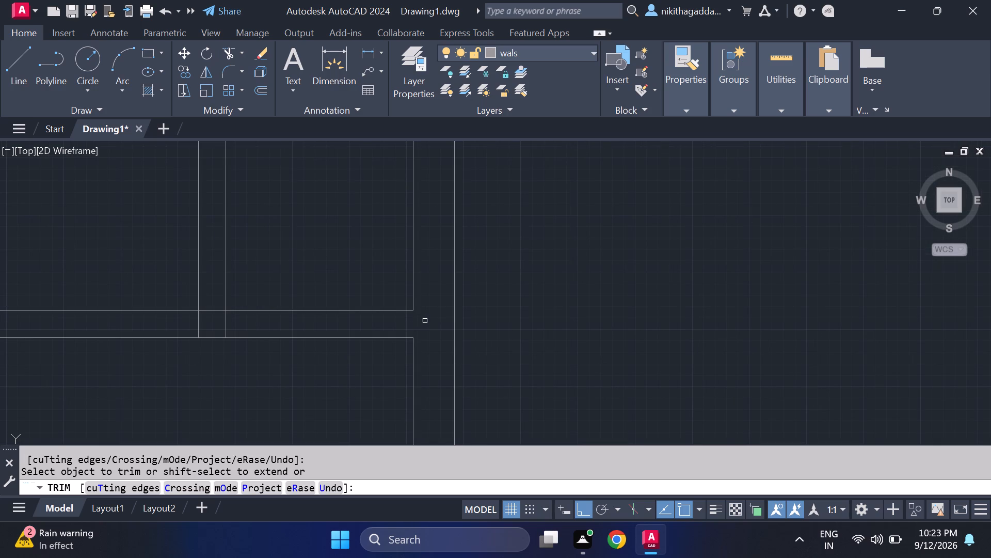
pyautogui.scroll(-3, 430, 298)
pyautogui.moveTo(396, 242); pyautogui.dragTo(394, 285, button='middle')
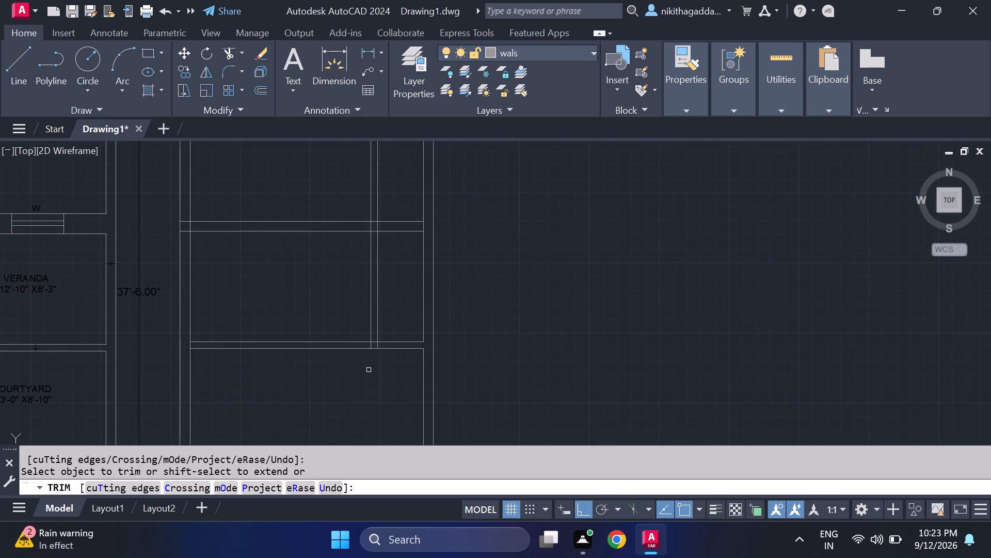
pyautogui.scroll(6, 369, 370)
pyautogui.moveTo(386, 300); pyautogui.dragTo(388, 414, button='middle')
pyautogui.scroll(-3, 389, 411)
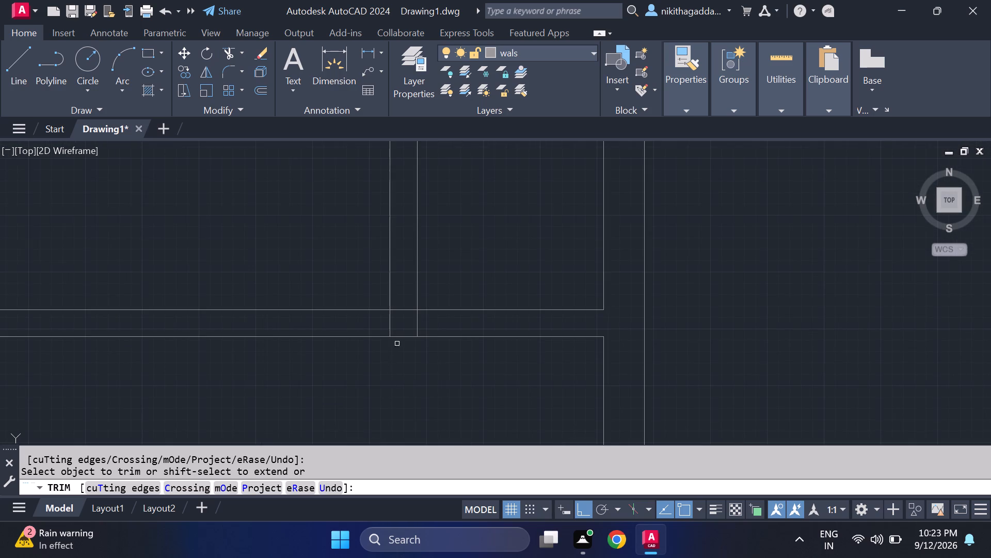
pyautogui.scroll(1, 406, 317)
pyautogui.click(407, 307)
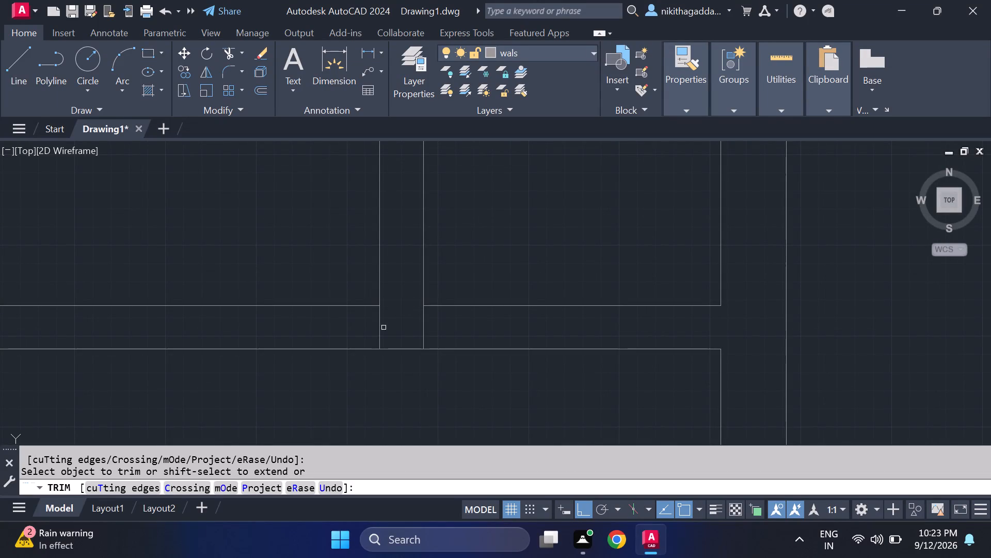
pyautogui.click(380, 331)
pyautogui.click(424, 328)
# Trim the east wall's inner line between the two upper horizontal partition lines.
pyautogui.scroll(-4, 490, 267)
pyautogui.moveTo(497, 229); pyautogui.dragTo(483, 290, button='middle')
pyautogui.scroll(4, 528, 220)
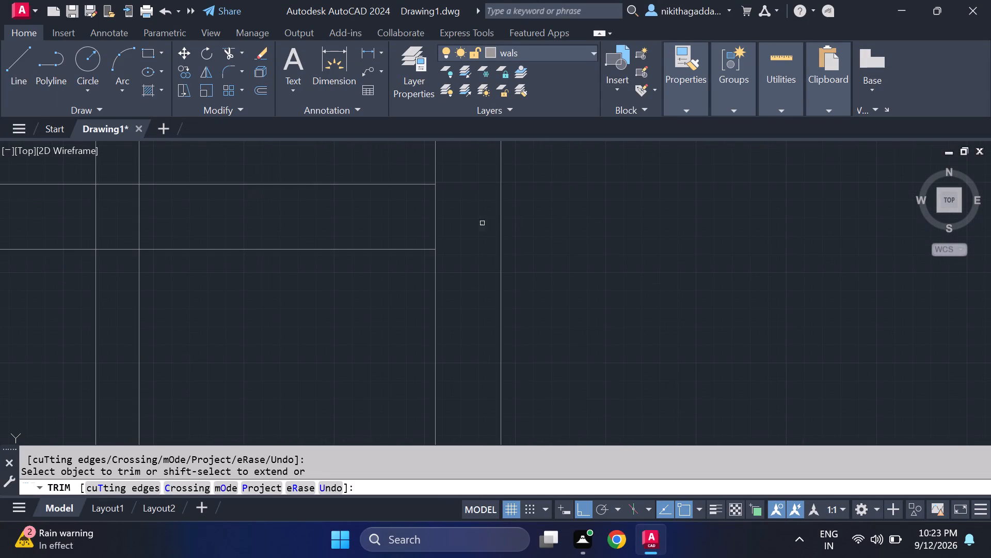
pyautogui.click(432, 228)
pyautogui.click(441, 224)
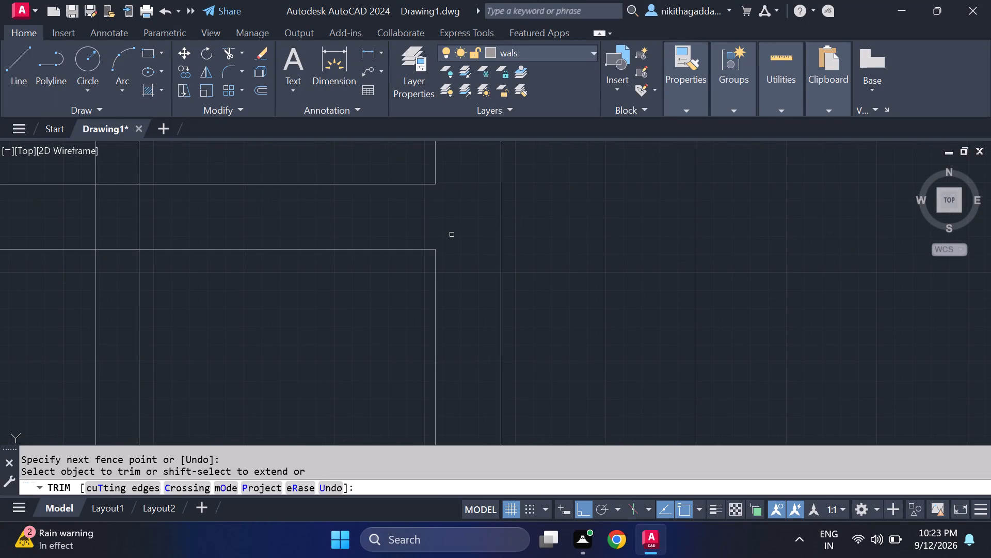
# Trim away the vertical partition lines north of the upper horizontal partition, including remnants beside the open corner and inside the north wall.
pyautogui.scroll(-3, 452, 239)
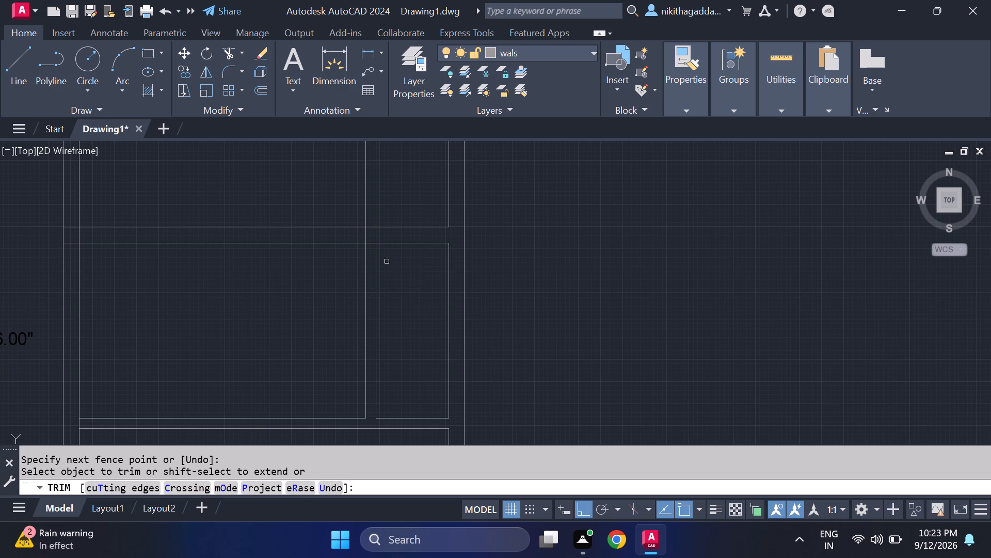
pyautogui.scroll(2, 383, 254)
pyautogui.moveTo(398, 190); pyautogui.dragTo(424, 286, button='middle')
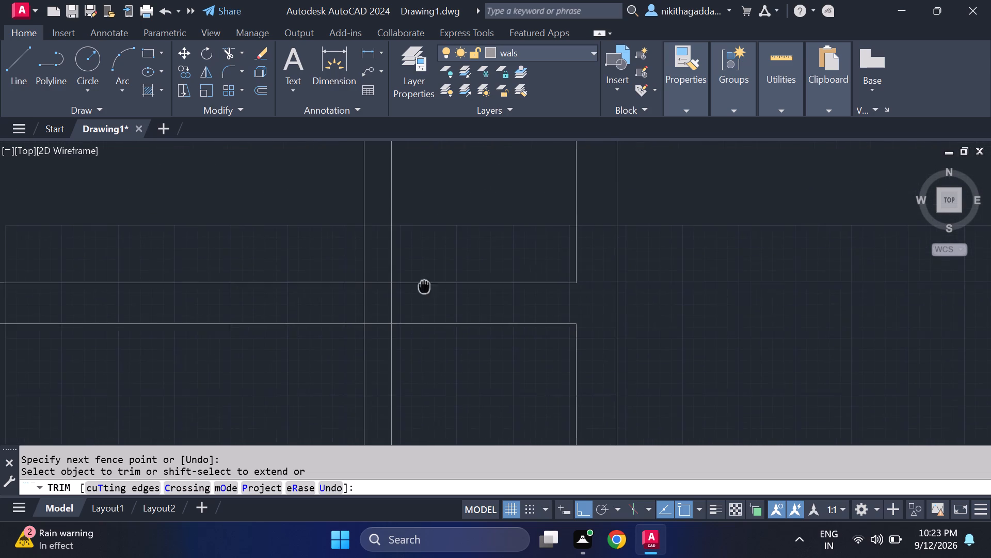
pyautogui.scroll(-3, 428, 249)
pyautogui.moveTo(431, 234); pyautogui.dragTo(435, 287, button='middle')
pyautogui.moveTo(440, 236); pyautogui.dragTo(427, 246)
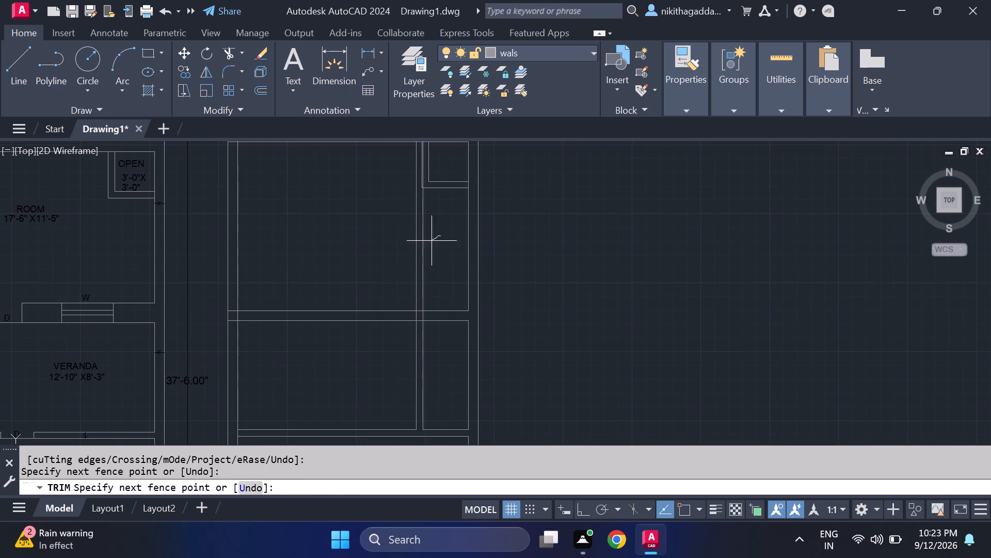
pyautogui.moveTo(427, 246); pyautogui.dragTo(395, 268)
pyautogui.moveTo(415, 207); pyautogui.dragTo(415, 249, button='middle')
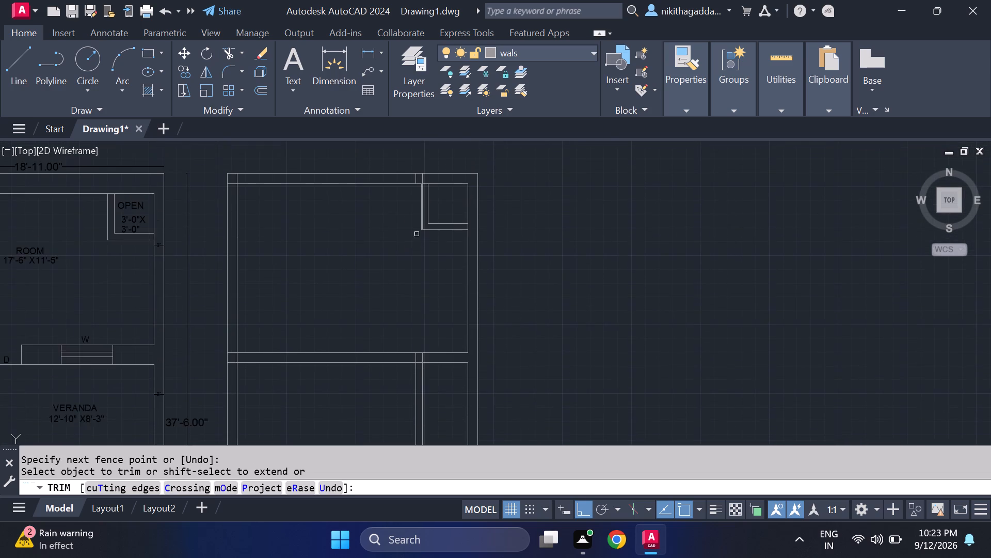
pyautogui.scroll(6, 420, 221)
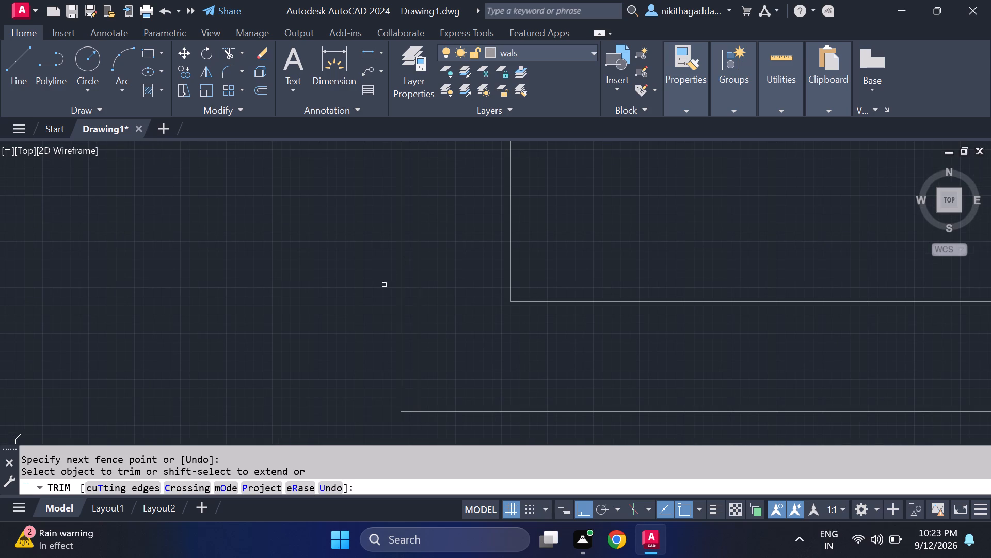
pyautogui.click(418, 278)
pyautogui.scroll(-2, 394, 283)
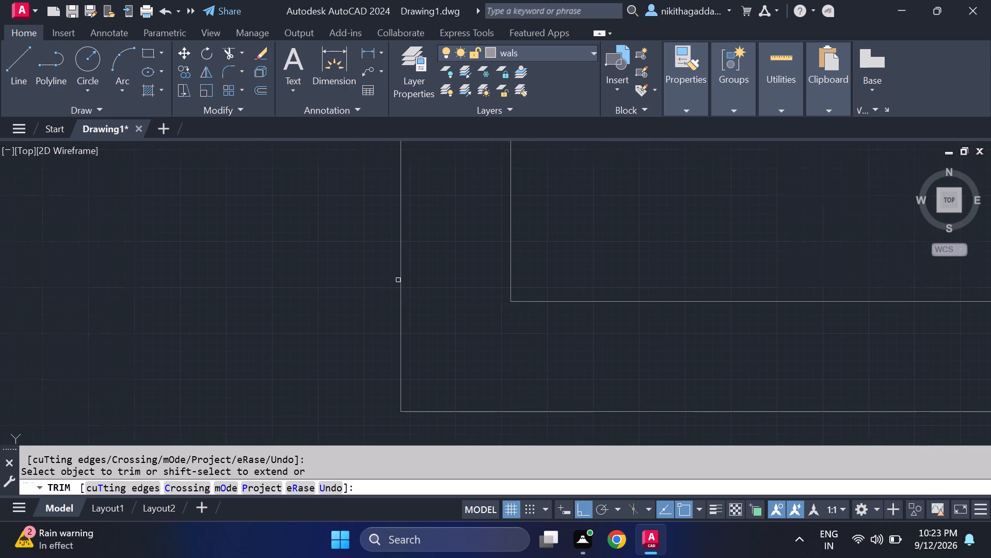
pyautogui.scroll(-3, 393, 284)
pyautogui.scroll(3, 394, 213)
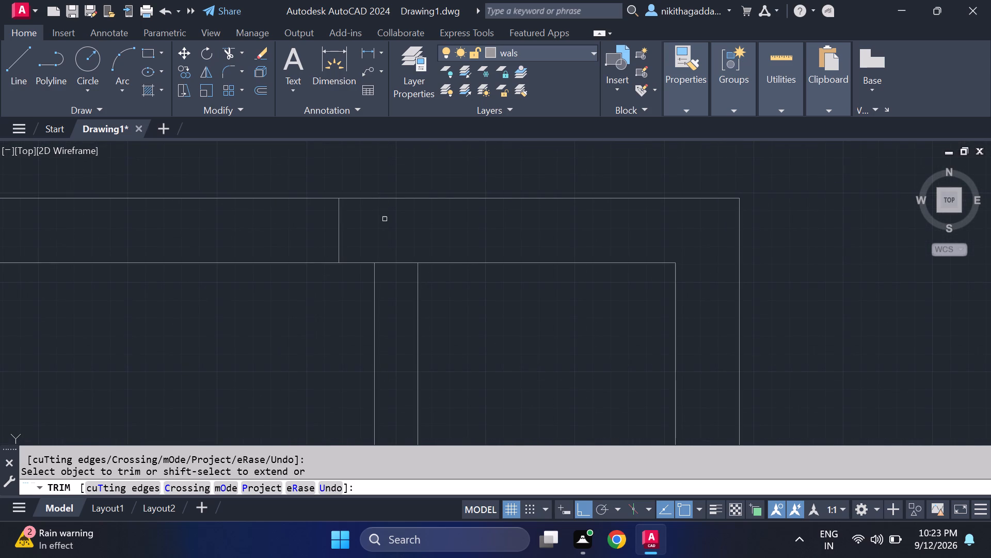
pyautogui.moveTo(385, 219); pyautogui.dragTo(334, 230)
# Trim the crossing line segments where the vertical partition meets the upper horizontal partition, leaving an open T-junction.
pyautogui.scroll(-4, 312, 274)
pyautogui.moveTo(299, 327); pyautogui.dragTo(284, 237, button='middle')
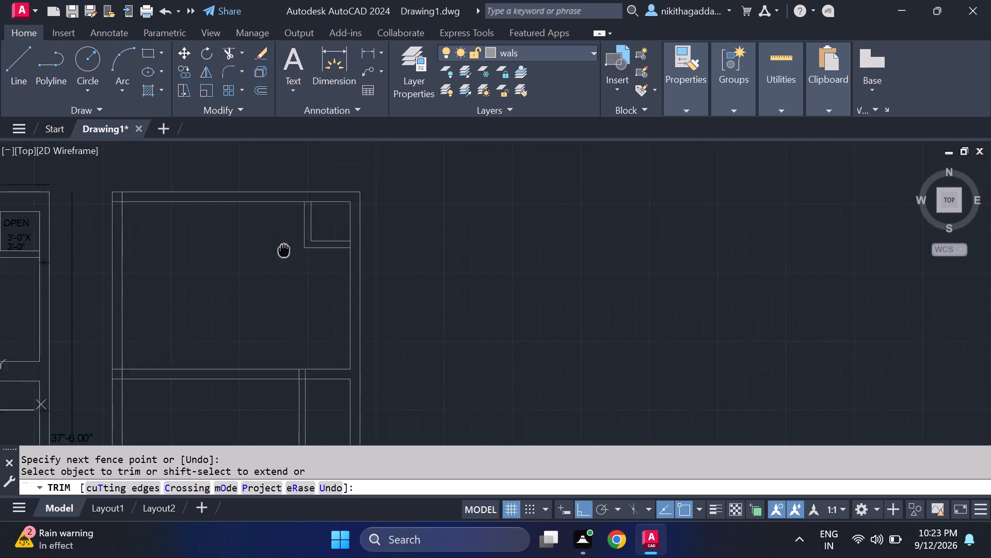
pyautogui.moveTo(284, 237); pyautogui.dragTo(289, 181, button='middle')
pyautogui.scroll(2, 302, 301)
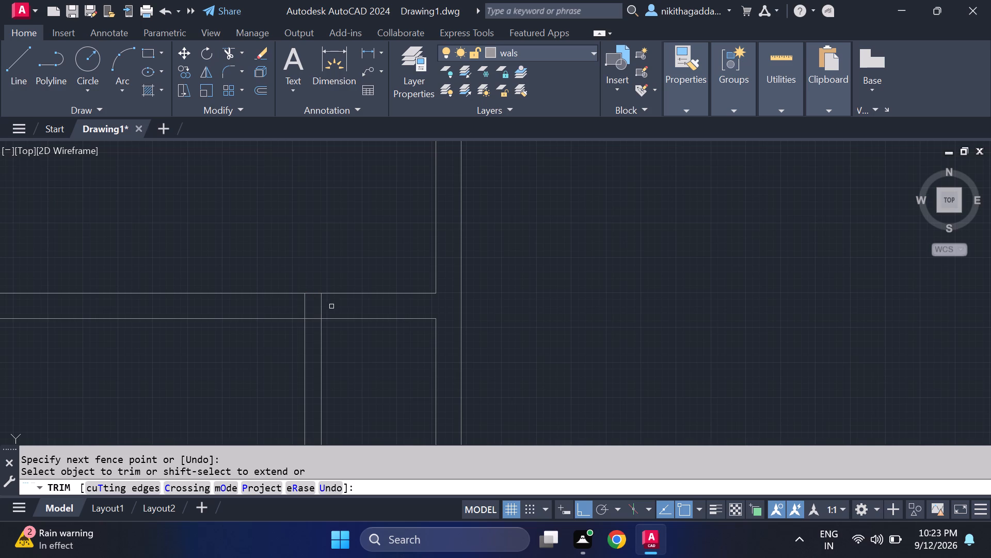
pyautogui.scroll(2, 311, 319)
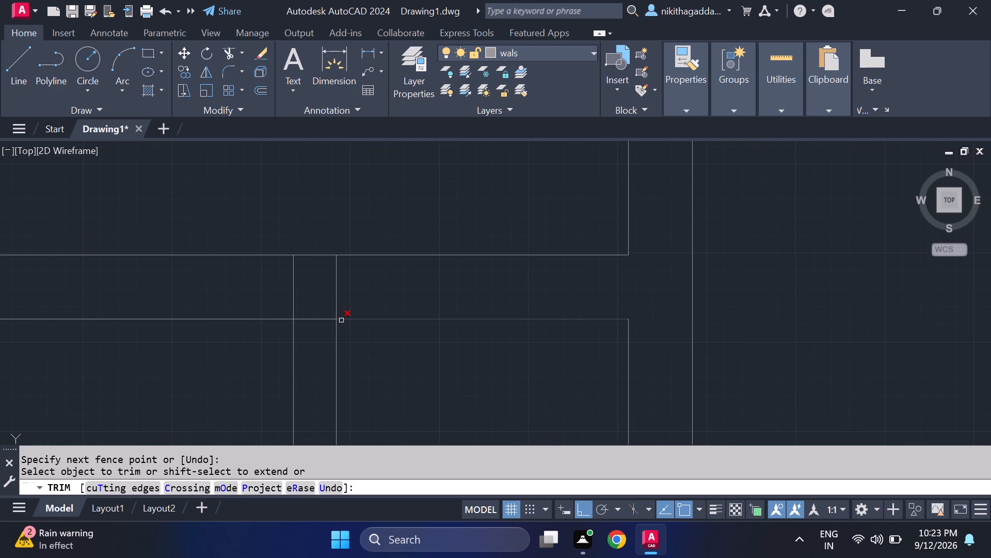
pyautogui.click(312, 319)
pyautogui.click(290, 293)
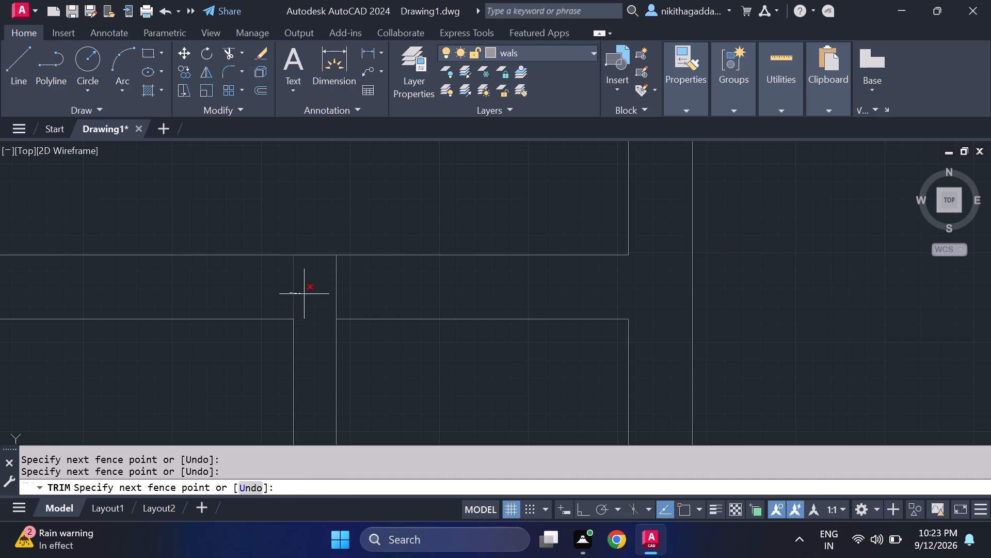
pyautogui.click(346, 293)
# Trim the upper horizontal partition's ends inside the west wall and the inner wall line between them.
pyautogui.scroll(-4, 357, 293)
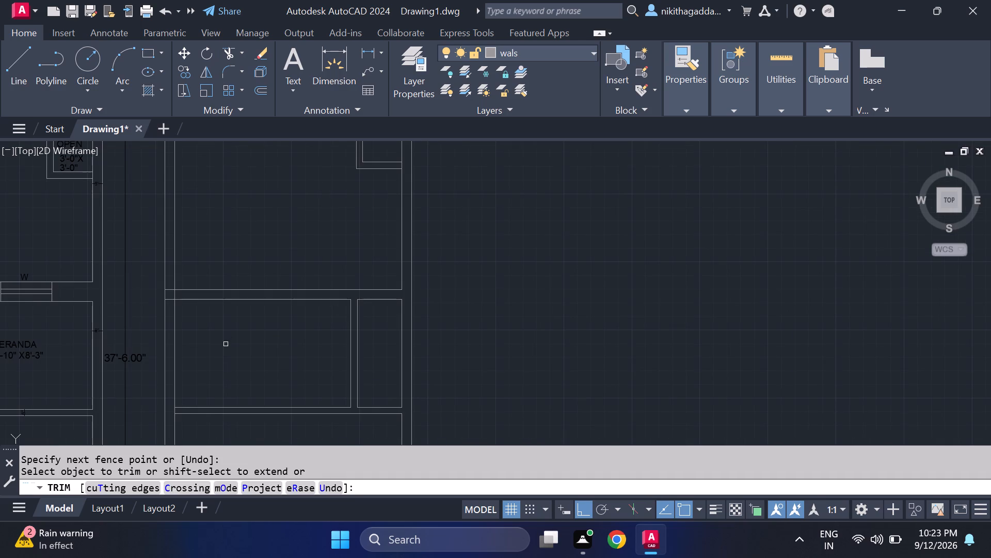
pyautogui.moveTo(226, 345); pyautogui.dragTo(341, 330, button='middle')
pyautogui.scroll(3, 273, 278)
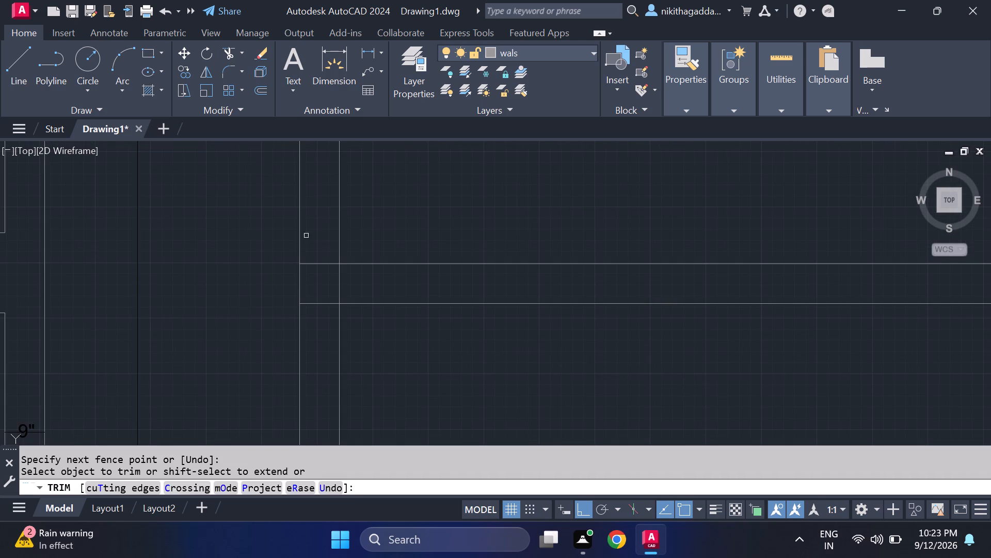
pyautogui.moveTo(318, 246); pyautogui.dragTo(315, 317)
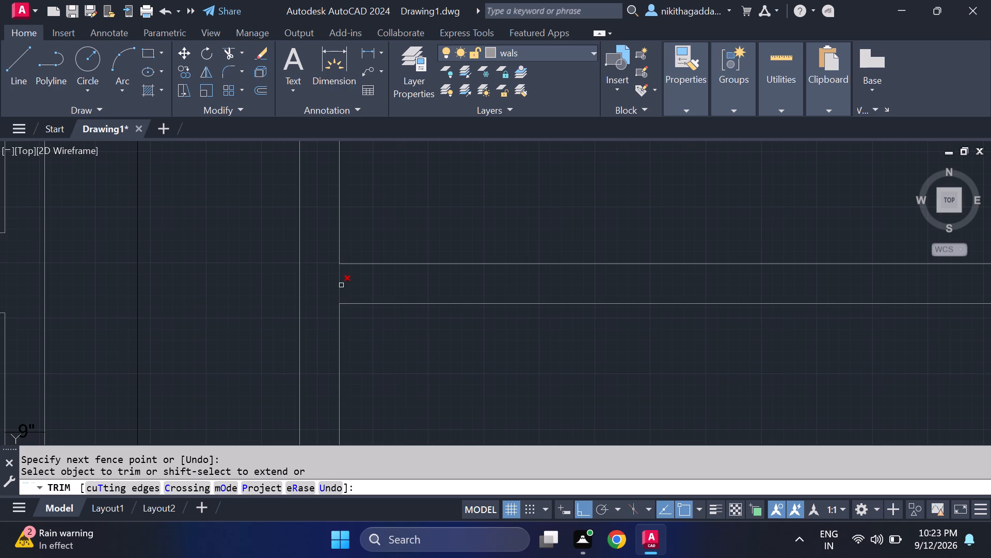
pyautogui.click(341, 285)
# Trim the overlapping inner wall line ends at the northwest corner of the new outline and finish trimming.
pyautogui.scroll(-3, 392, 224)
pyautogui.moveTo(415, 211); pyautogui.dragTo(408, 349, button='middle')
pyautogui.scroll(2, 390, 204)
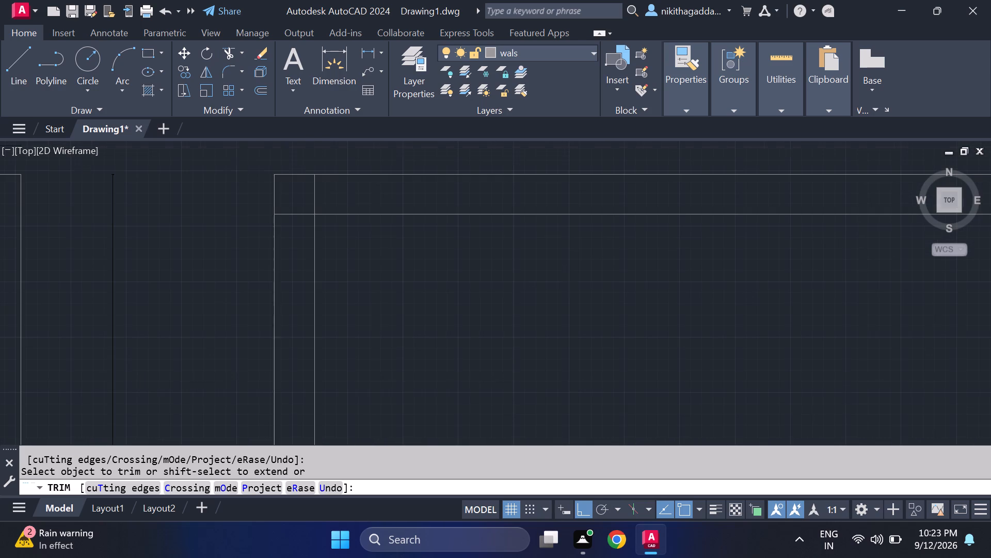
pyautogui.scroll(1, 390, 204)
pyautogui.moveTo(347, 192); pyautogui.dragTo(278, 242)
pyautogui.scroll(-5, 389, 261)
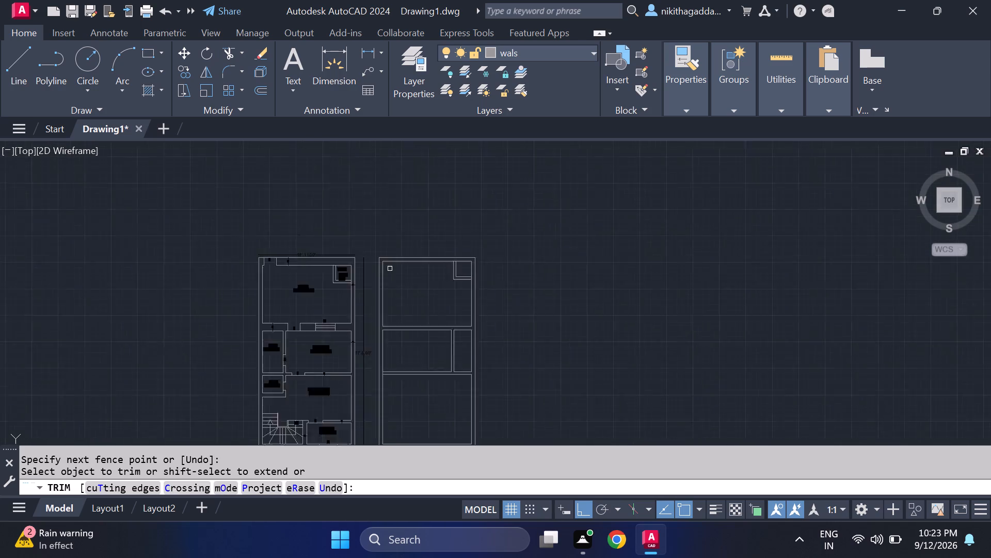
pyautogui.scroll(-1, 391, 270)
pyautogui.scroll(3, 419, 323)
pyautogui.moveTo(402, 329); pyautogui.dragTo(401, 324, button='middle')
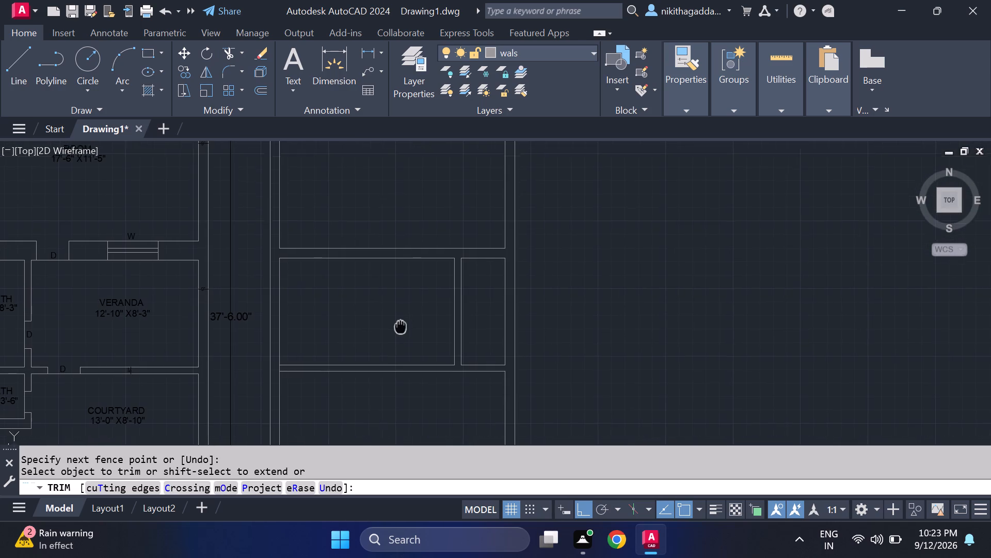
pyautogui.moveTo(401, 324); pyautogui.dragTo(393, 227, button='middle')
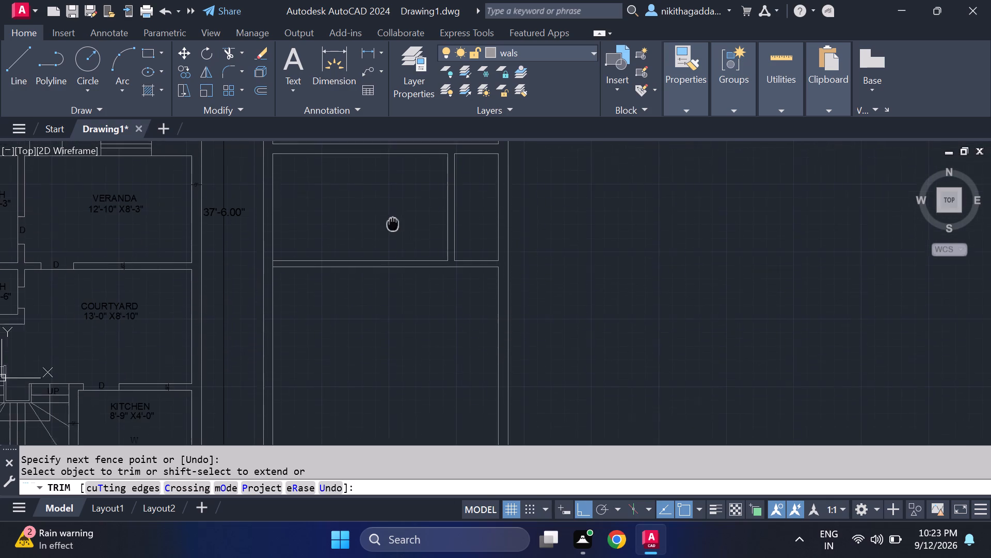
pyautogui.moveTo(393, 227); pyautogui.dragTo(393, 231, button='middle')
pyautogui.press('Escape')
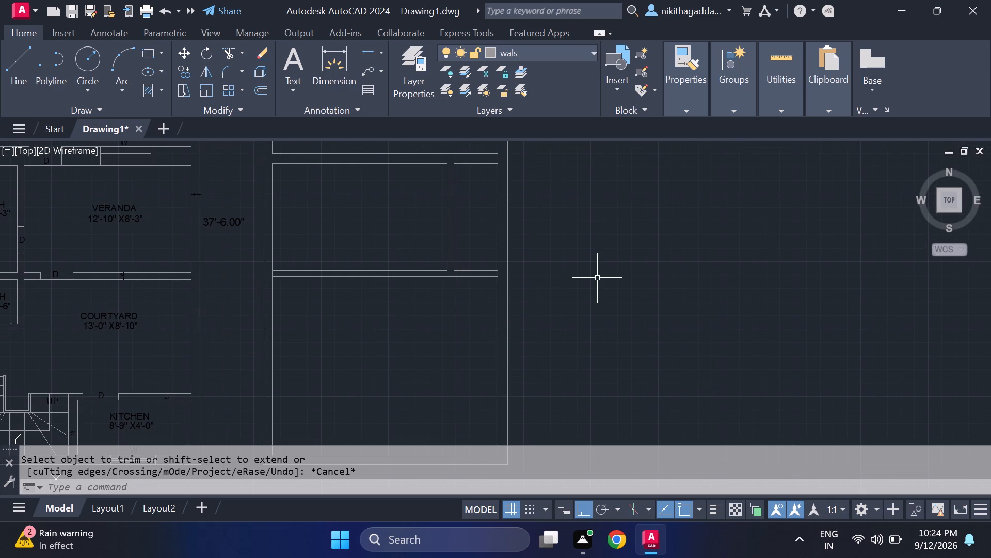
# Draw a vertical line from the middle horizontal partition's north line, near the west wall, partway south into the large southern room.
pyautogui.press('l')
pyautogui.press('Return')
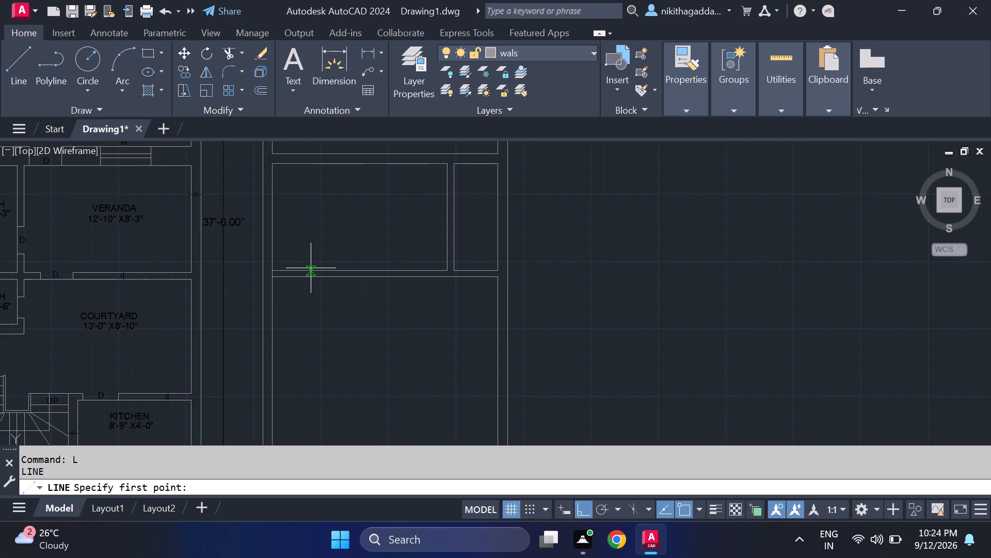
pyautogui.click(311, 271)
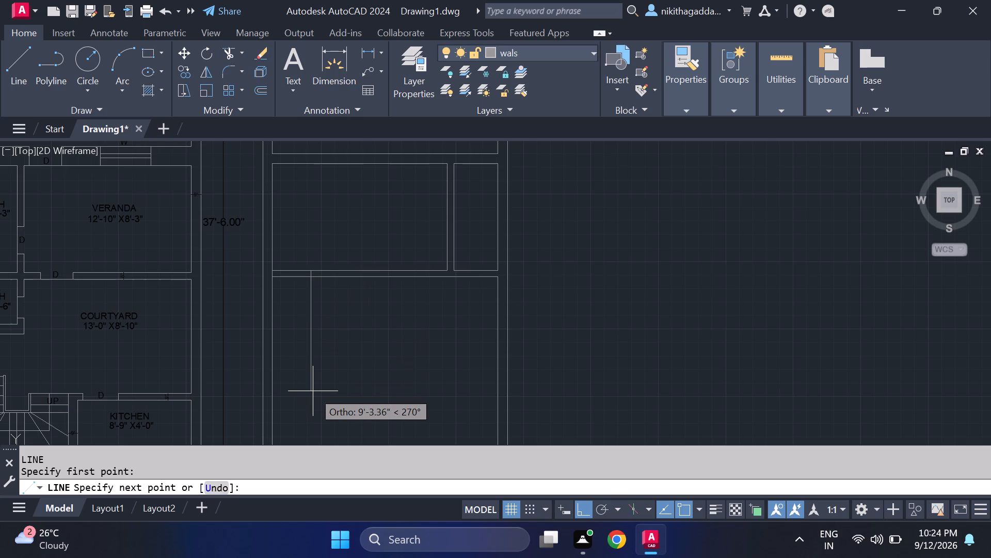
pyautogui.scroll(1, 313, 391)
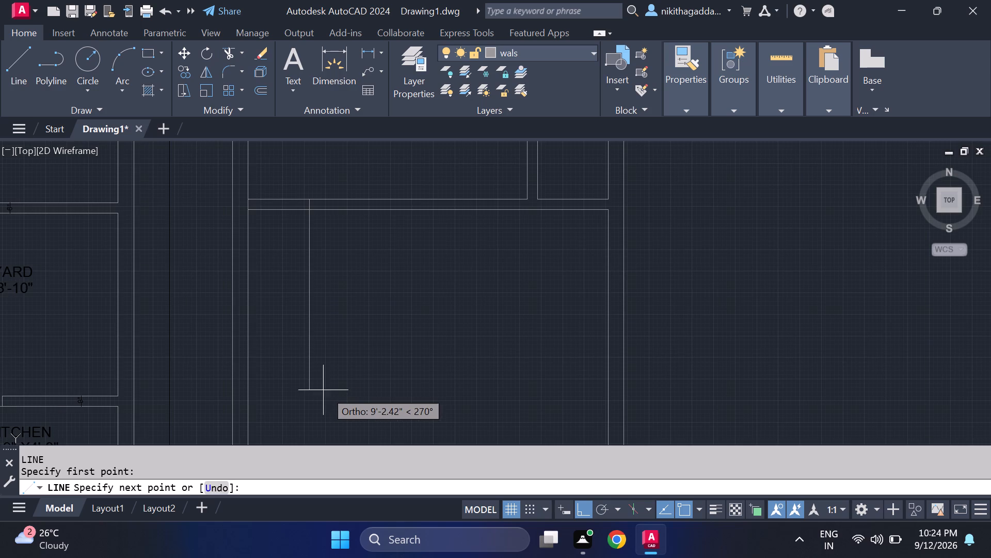
pyautogui.scroll(3, 318, 391)
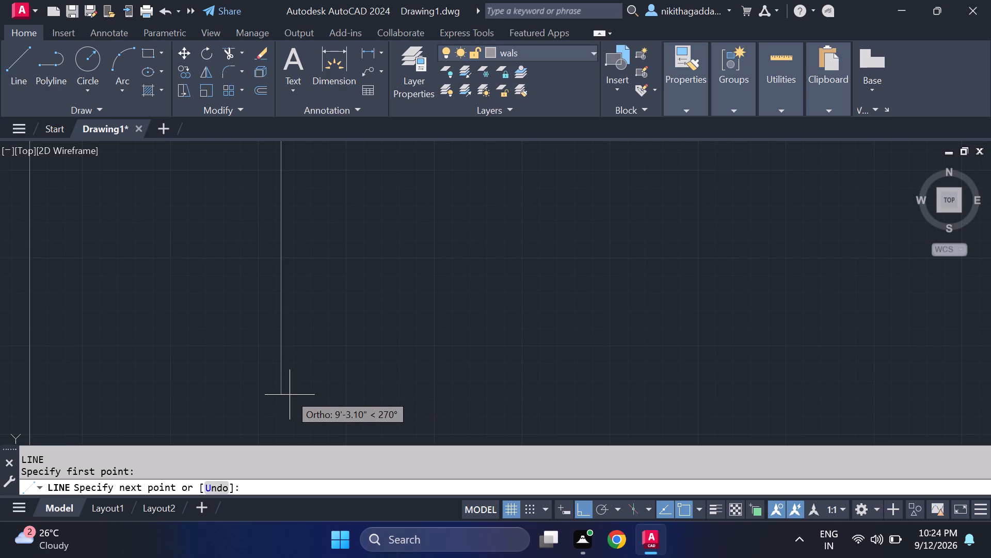
pyautogui.scroll(-2, 289, 347)
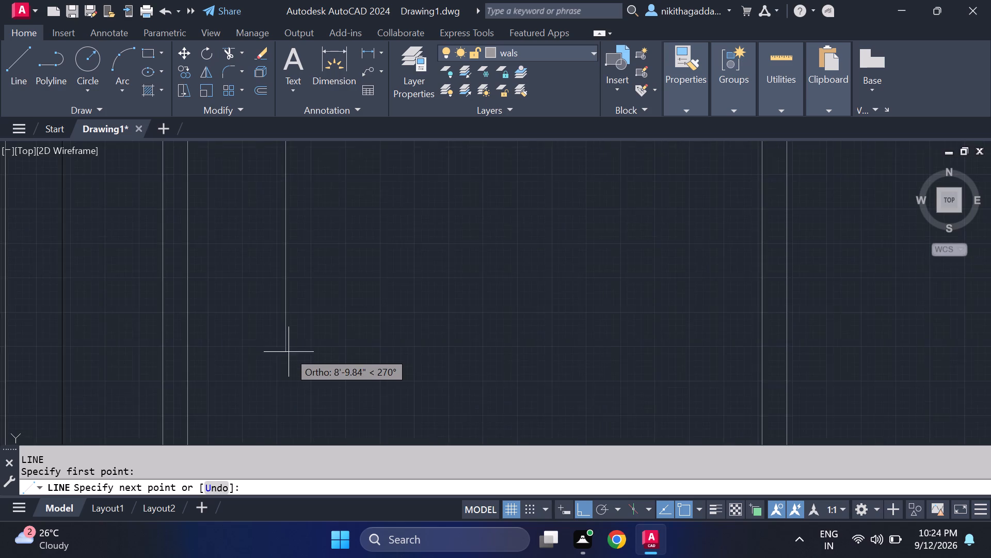
pyautogui.scroll(-2, 289, 352)
pyautogui.scroll(2, 290, 317)
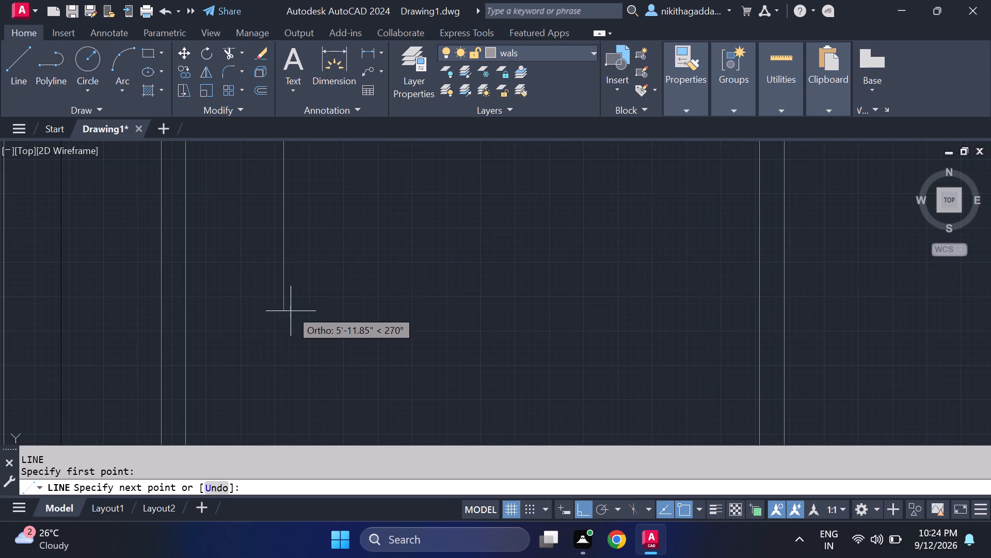
pyautogui.scroll(-2, 291, 278)
pyautogui.click(289, 300)
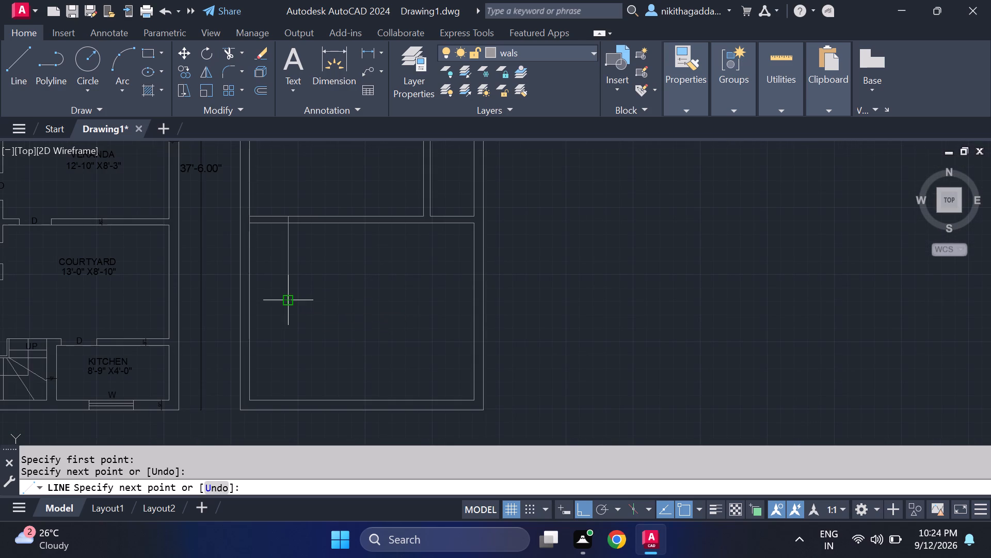
# Continue with a short end line about 0.87 inches east and a parallel line back north to the partition's south line, forming a narrow strip.
pyautogui.scroll(5, 289, 300)
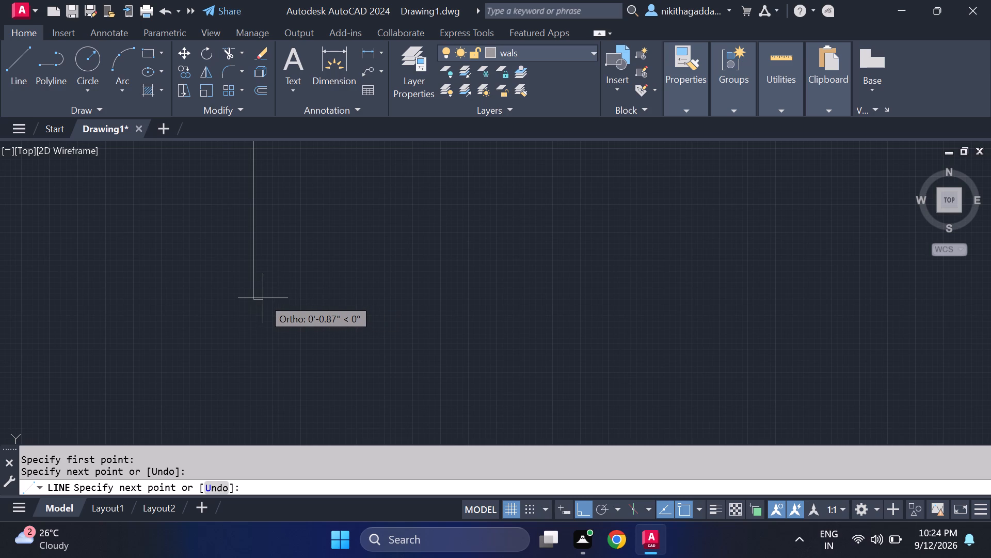
pyautogui.click(263, 298)
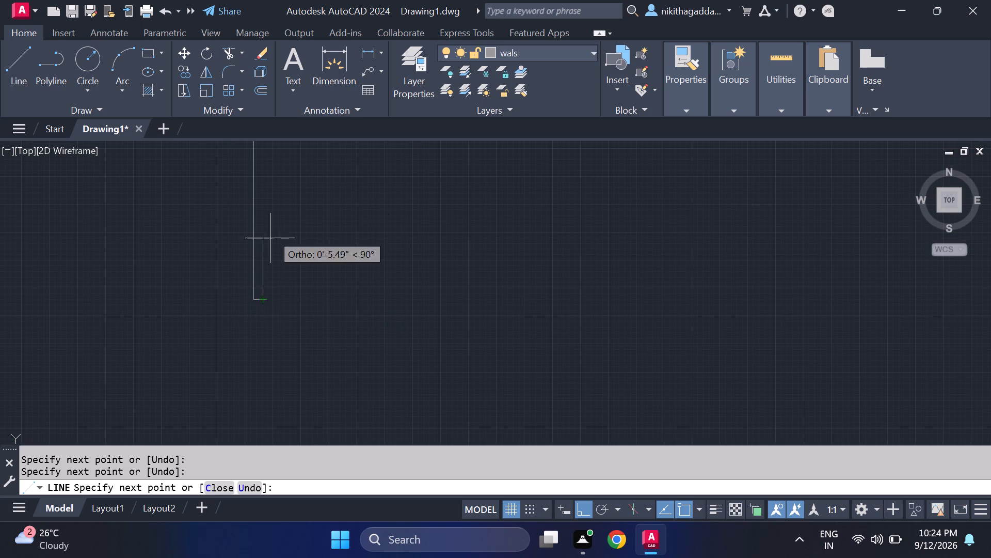
pyautogui.moveTo(279, 192); pyautogui.dragTo(285, 335, button='middle')
pyautogui.scroll(-4, 285, 313)
pyautogui.moveTo(294, 256); pyautogui.dragTo(292, 332, button='middle')
pyautogui.scroll(2, 292, 316)
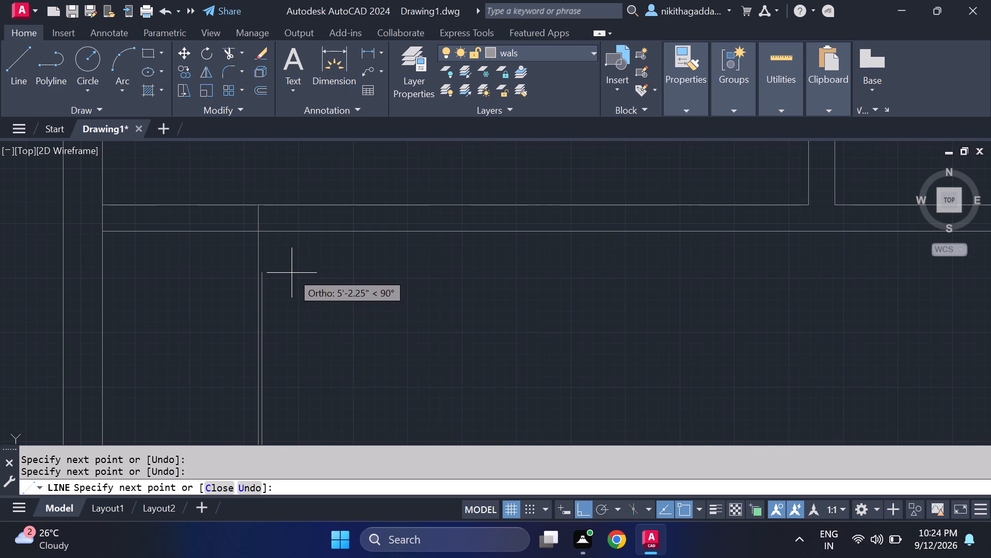
pyautogui.click(265, 233)
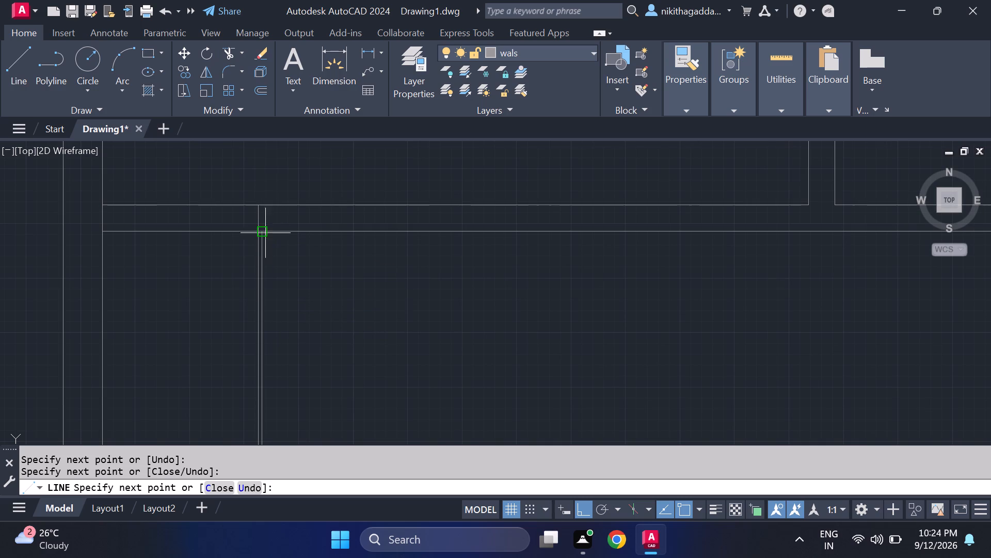
pyautogui.press('Escape')
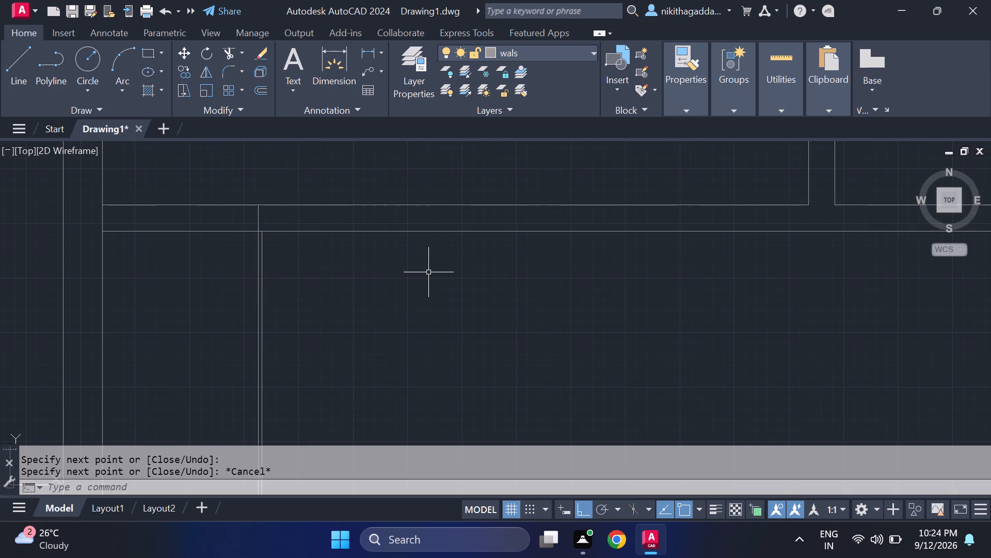
# Move the narrow strip's east vertical line slightly east, by less than an inch, to widen the strip.
pyautogui.scroll(-3, 399, 300)
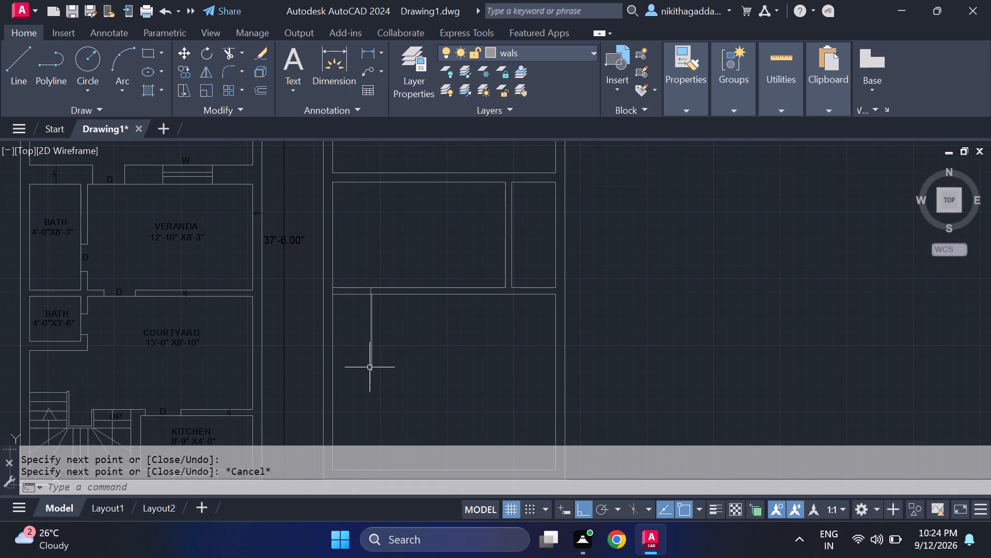
pyautogui.scroll(6, 376, 367)
pyautogui.click(351, 365)
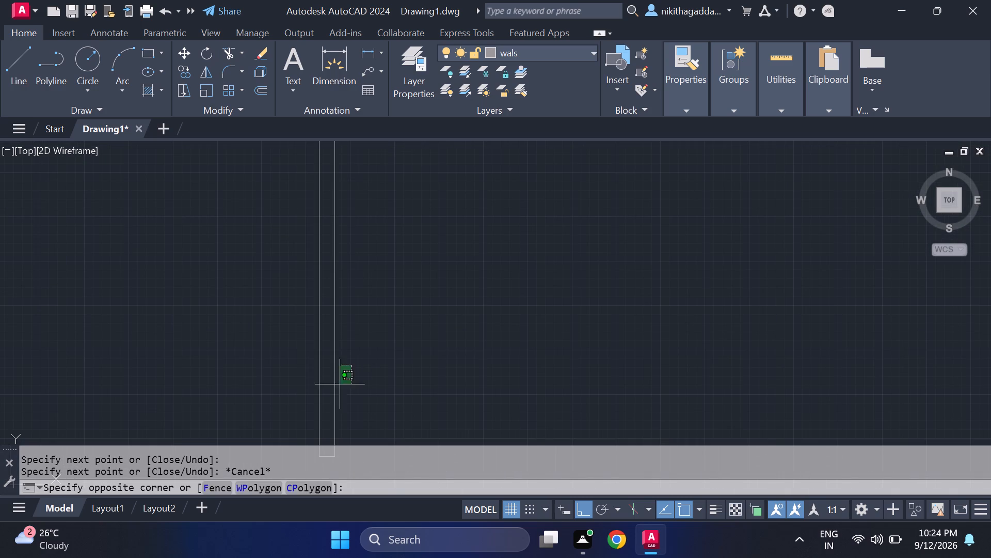
pyautogui.click(331, 396)
pyautogui.moveTo(376, 385); pyautogui.dragTo(424, 251, button='middle')
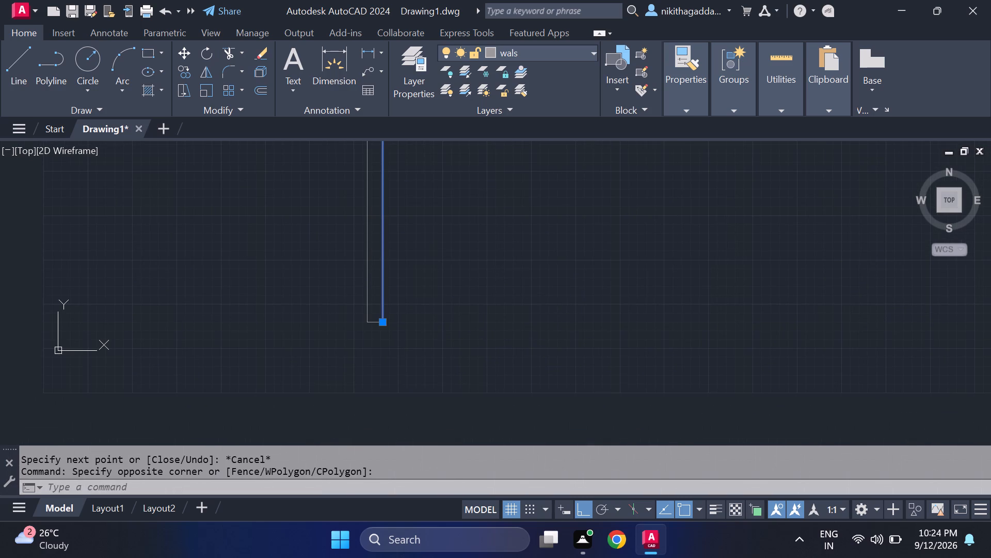
pyautogui.press('m')
pyautogui.press('Return')
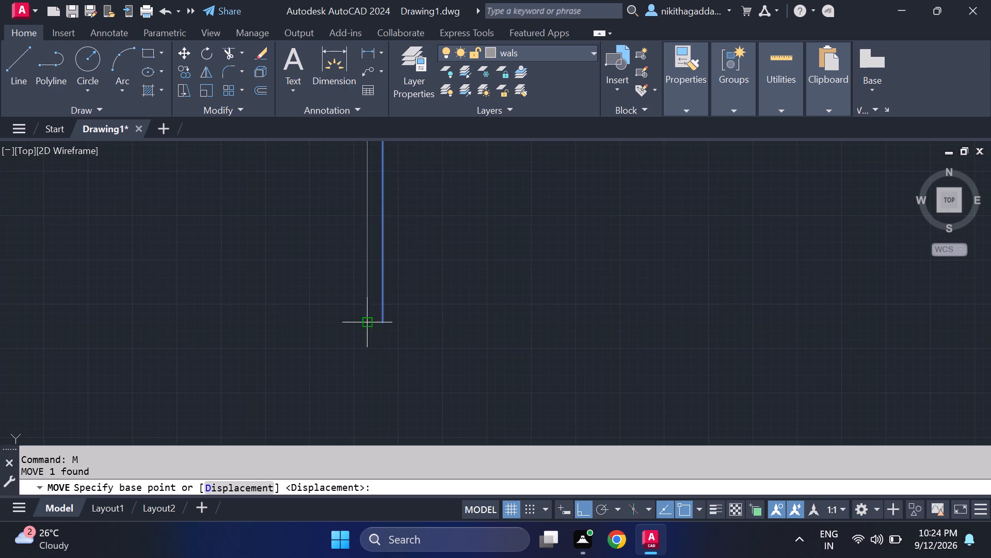
pyautogui.click(382, 319)
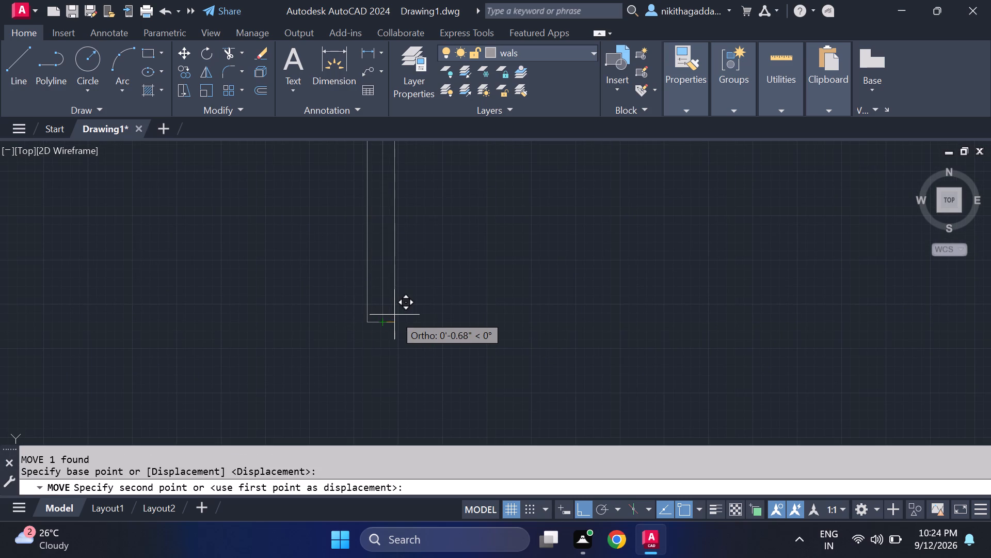
pyautogui.click(397, 316)
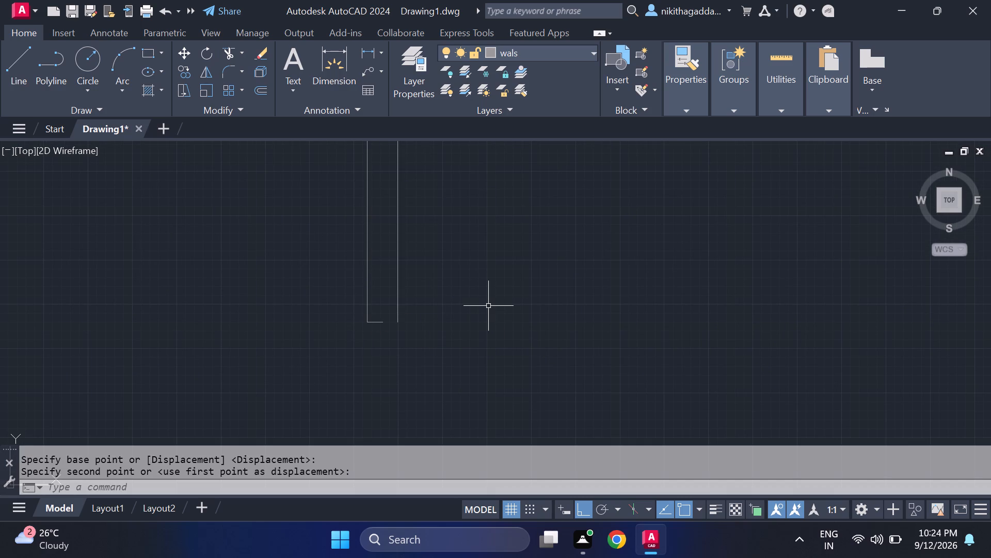
# Extend the strip's short south end line east to meet the moved vertical line.
pyautogui.write('EX')
pyautogui.press('Return')
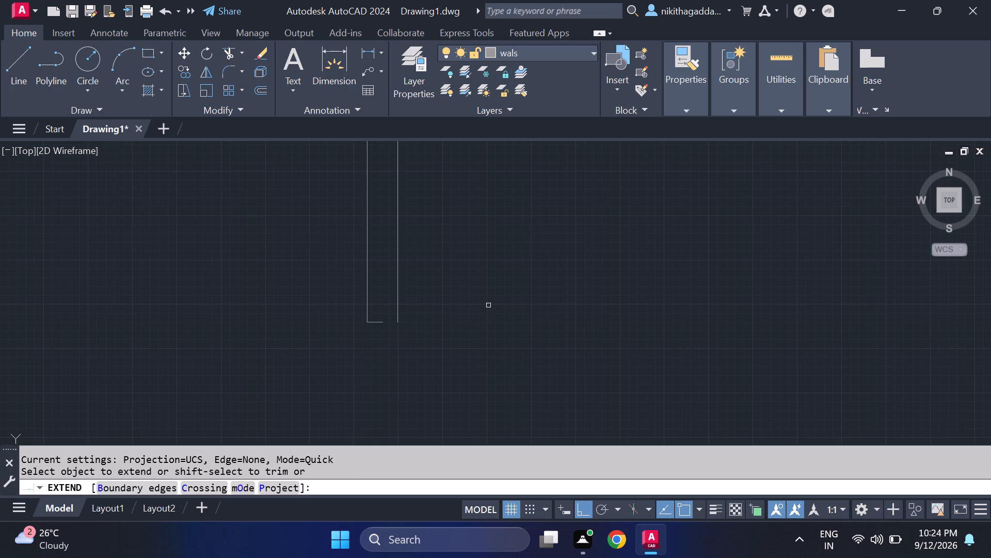
pyautogui.click(379, 321)
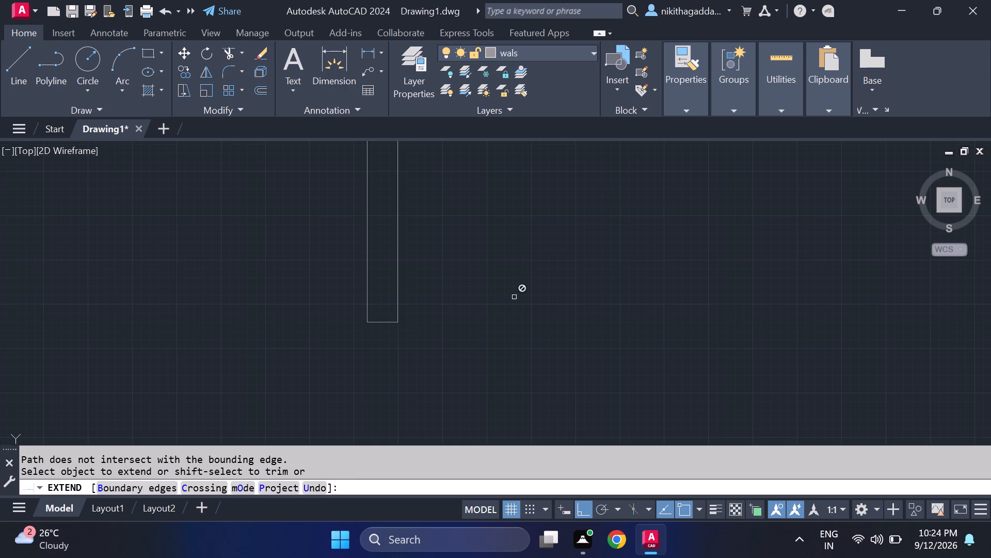
pyautogui.scroll(-4, 540, 283)
pyautogui.scroll(-1, 586, 239)
pyautogui.moveTo(586, 238); pyautogui.dragTo(601, 371, button='middle')
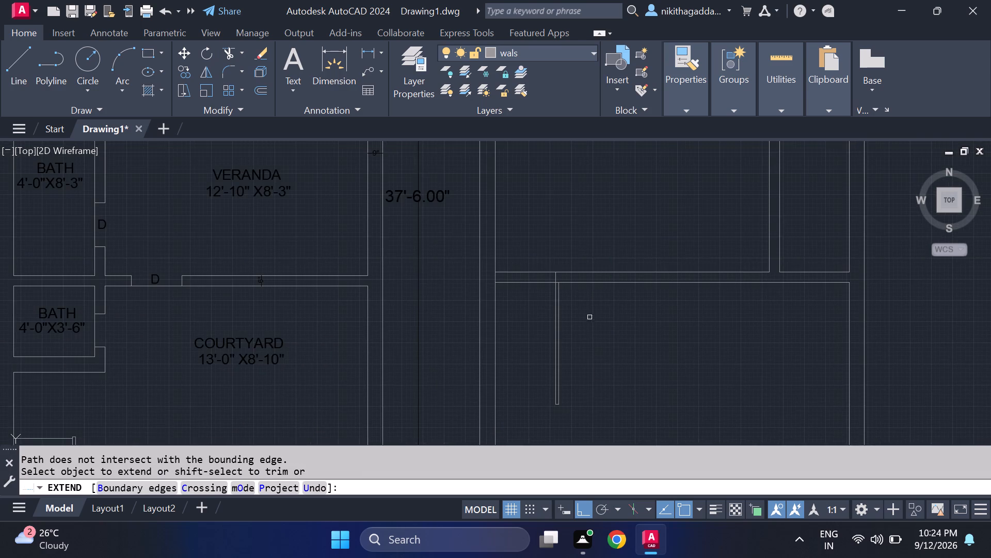
pyautogui.scroll(2, 586, 312)
pyautogui.press('Escape')
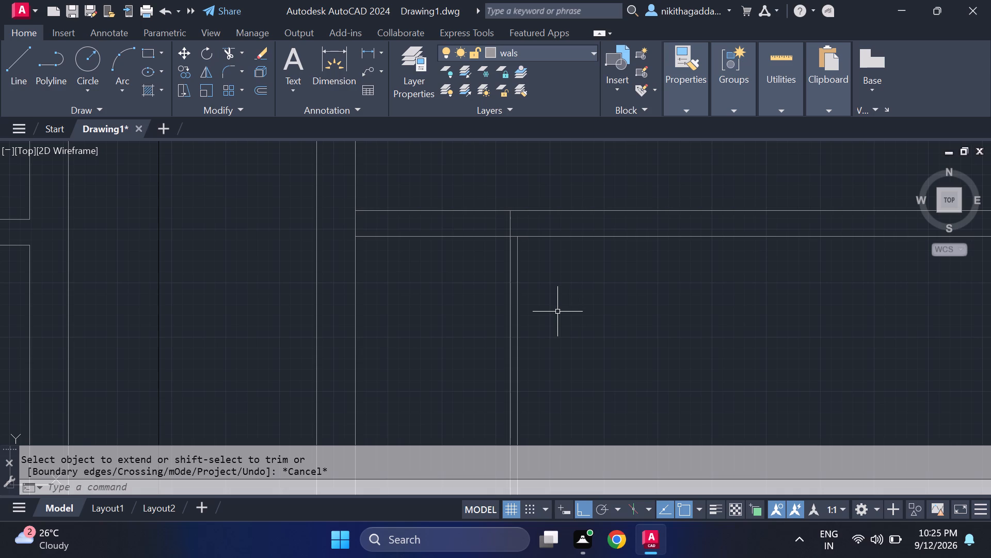
# Trim both lines of the middle horizontal partition between the west wall and the new vertical strip.
pyautogui.write('TR')
pyautogui.press('Return')
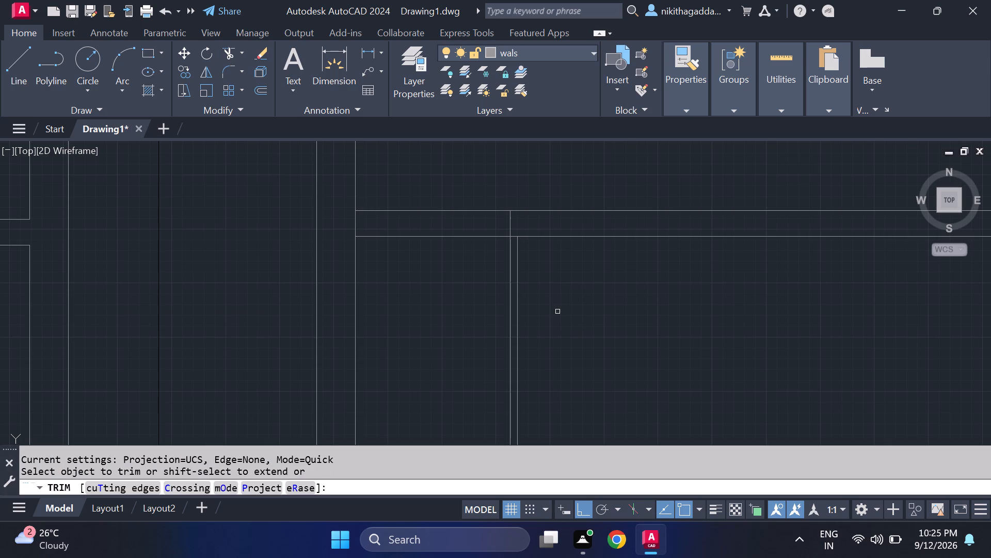
pyautogui.moveTo(458, 184); pyautogui.dragTo(453, 314)
pyautogui.scroll(-3, 452, 314)
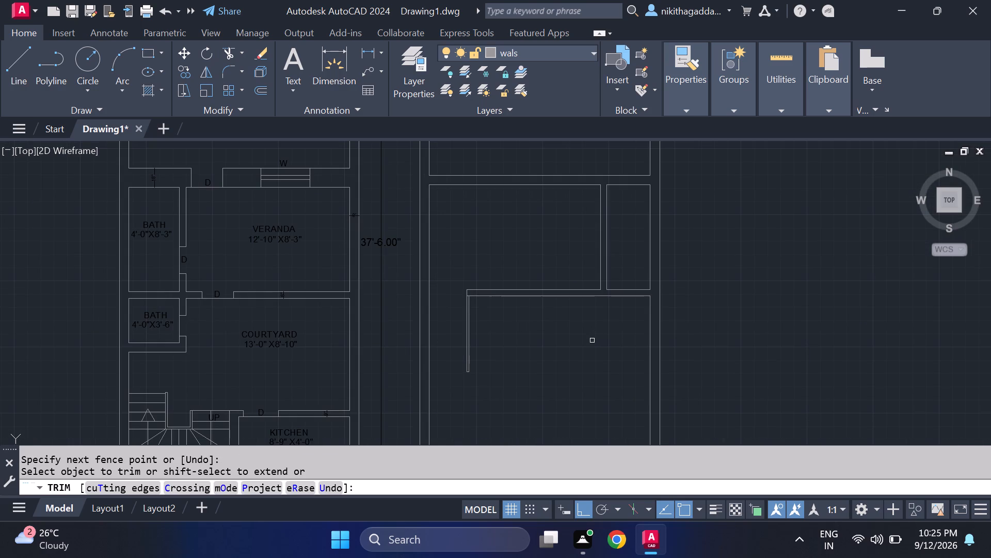
pyautogui.press('Escape')
# Draw a horizontal line from the shortened partition's west end across the opening to the west wall's inner line.
pyautogui.press('l')
pyautogui.press('Return')
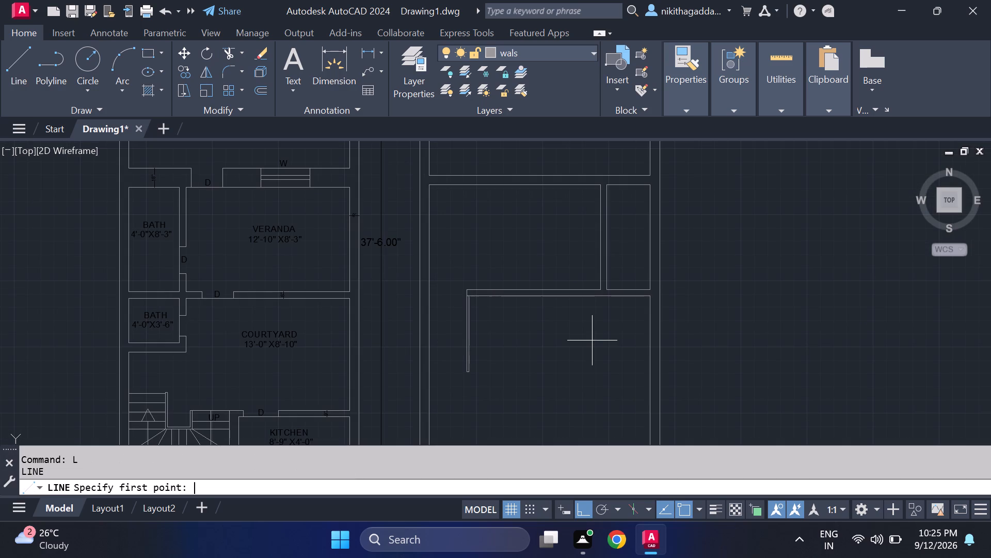
pyautogui.scroll(3, 466, 295)
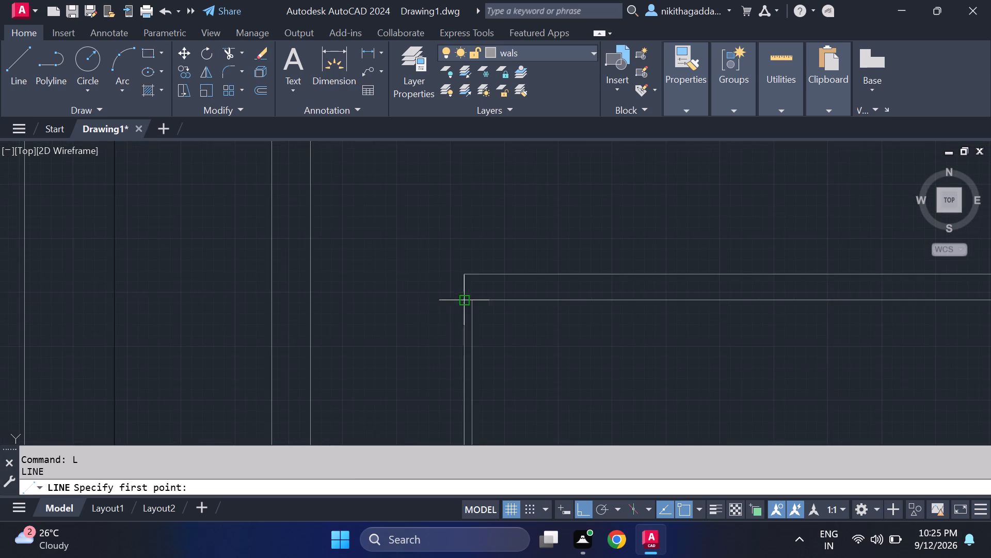
pyautogui.scroll(2, 449, 313)
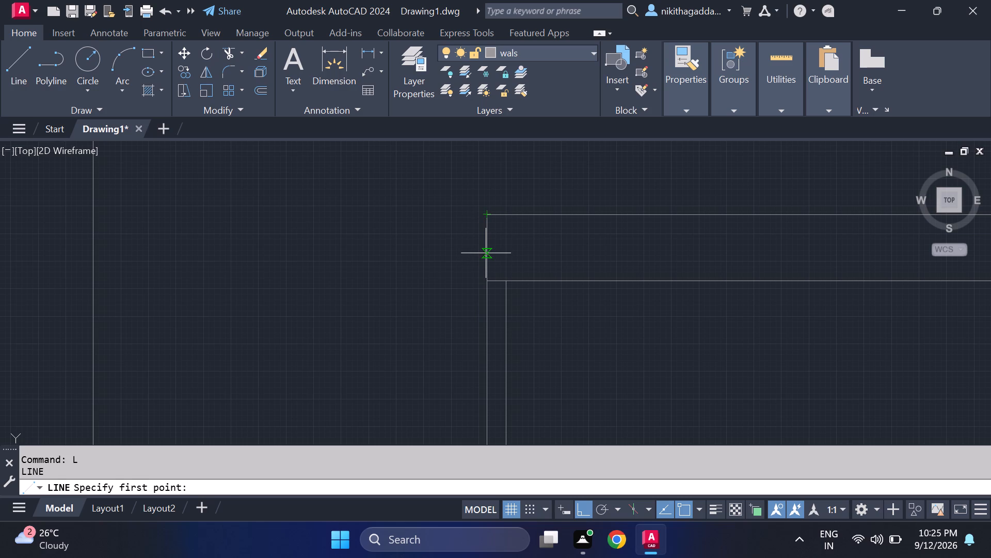
pyautogui.click(486, 255)
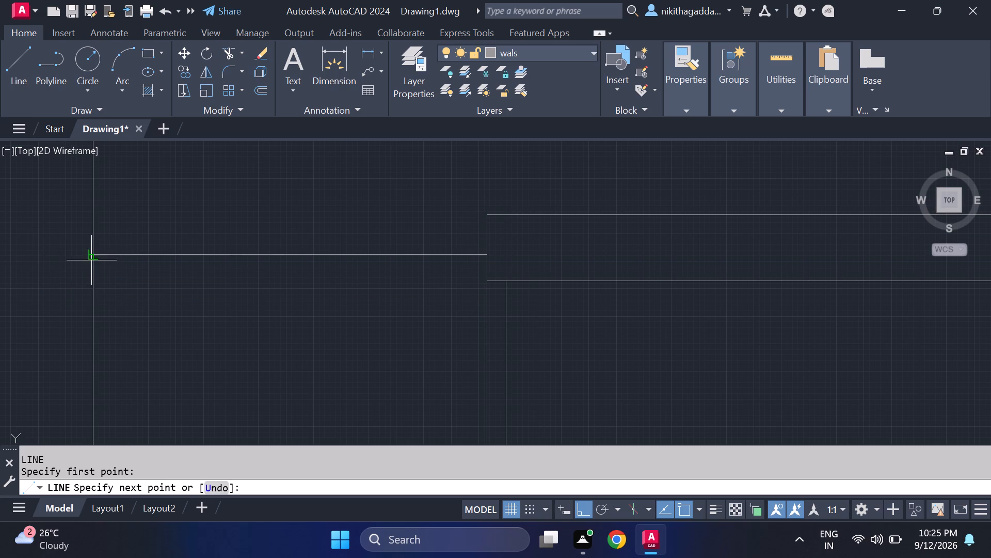
pyautogui.click(91, 256)
pyautogui.press('Escape')
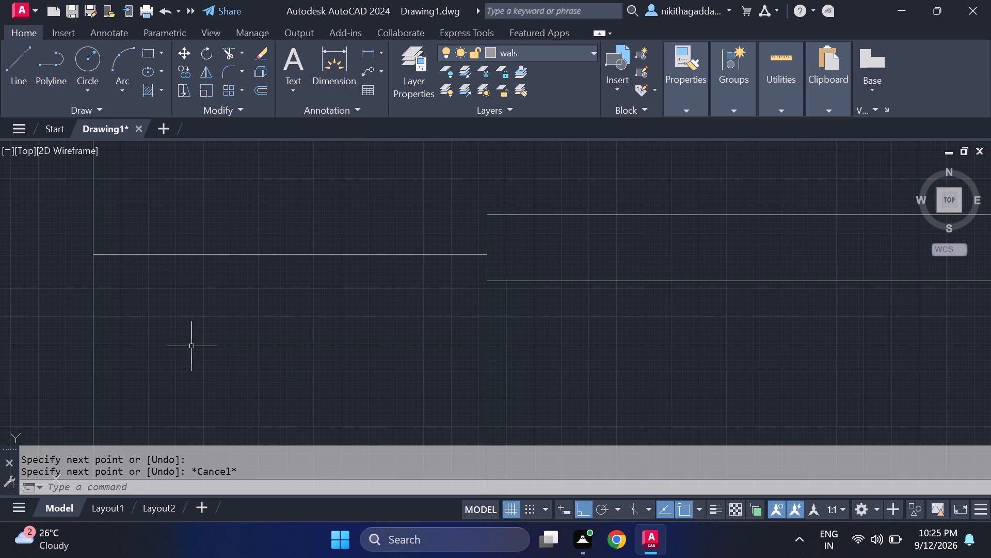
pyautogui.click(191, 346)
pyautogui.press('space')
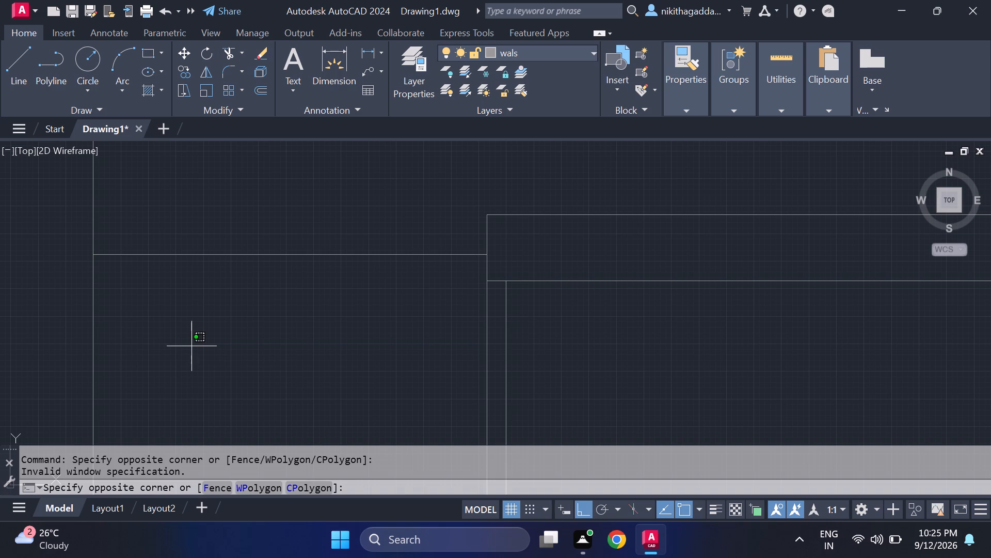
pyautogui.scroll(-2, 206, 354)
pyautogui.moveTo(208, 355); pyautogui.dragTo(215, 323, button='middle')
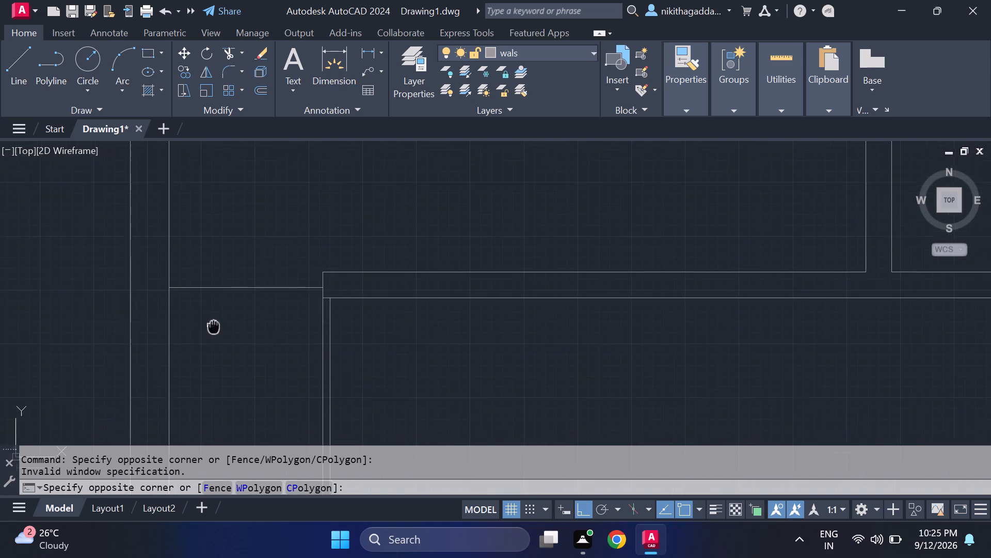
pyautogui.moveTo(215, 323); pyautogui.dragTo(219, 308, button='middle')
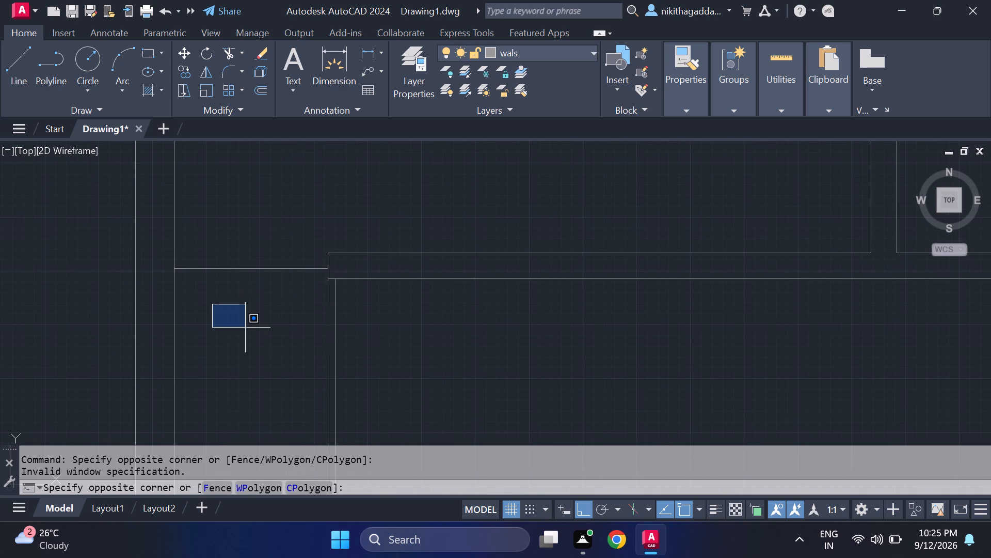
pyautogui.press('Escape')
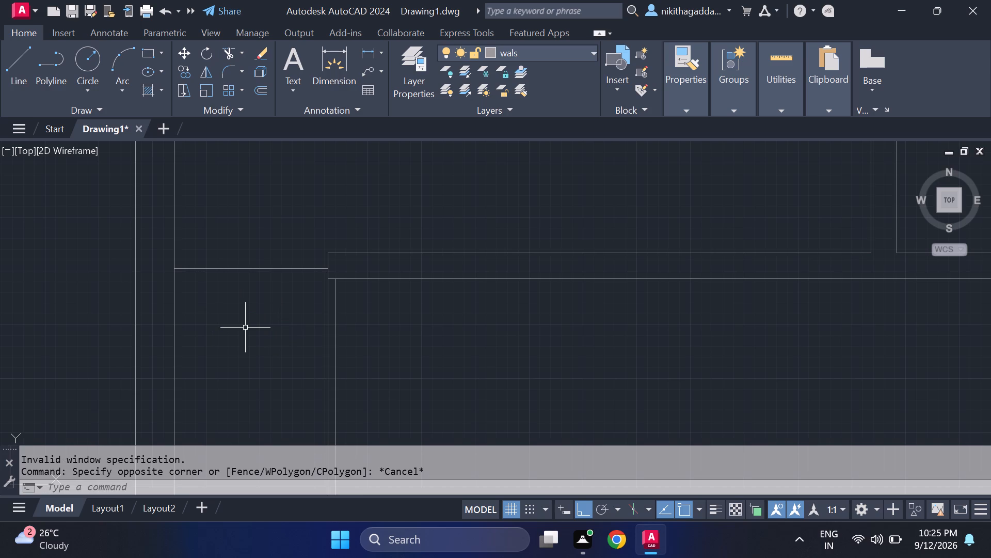
# Offset the horizontal line across the west opening southward twice as stair treads, picking the tread spacing between two points in the drawing.
pyautogui.write('OF')
pyautogui.press('Return')
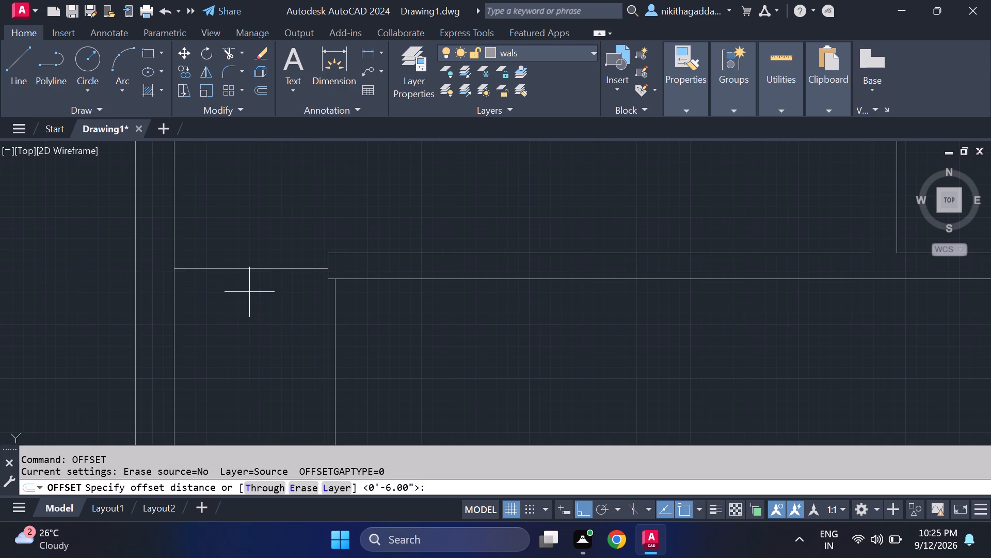
pyautogui.click(248, 269)
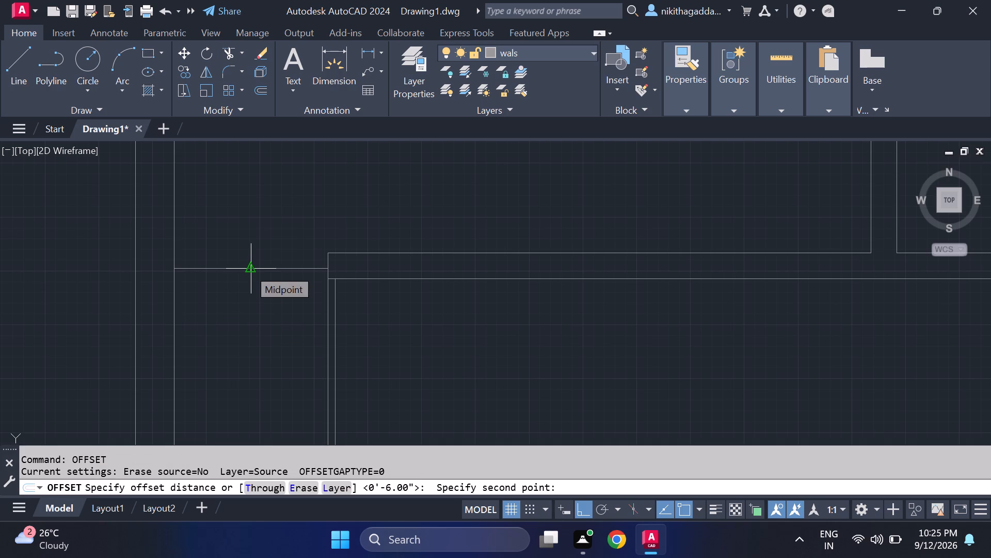
pyautogui.click(249, 309)
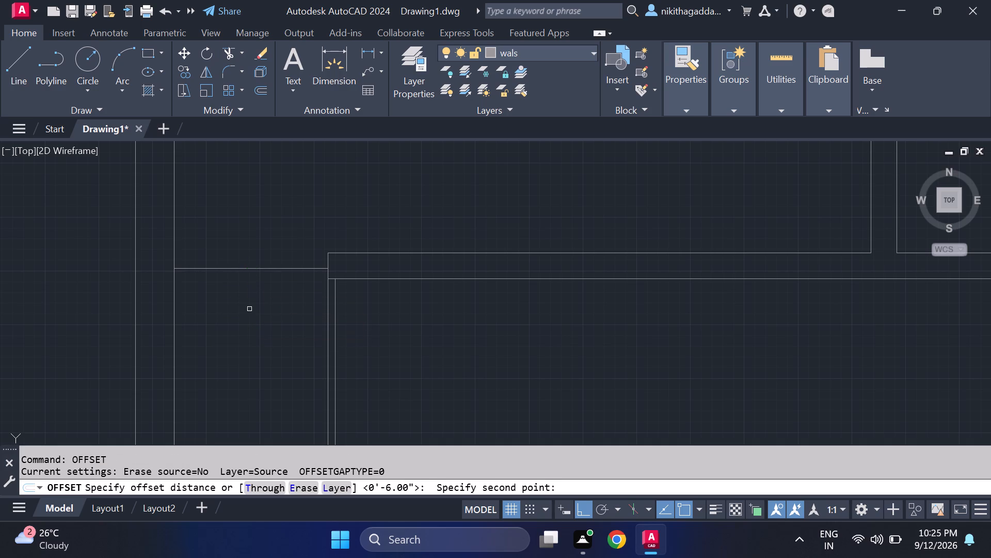
pyautogui.click(252, 267)
pyautogui.click(252, 345)
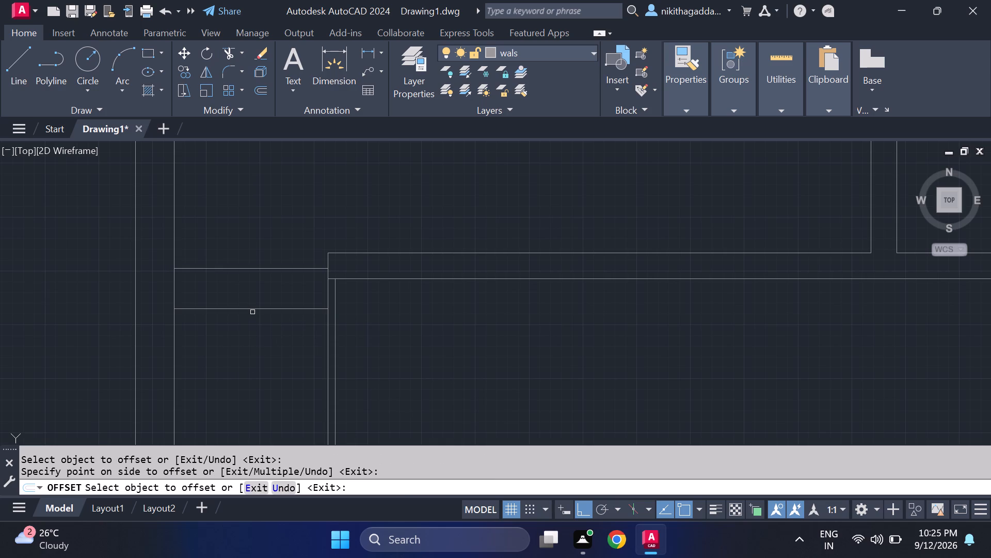
pyautogui.click(252, 312)
pyautogui.click(255, 309)
pyautogui.click(240, 388)
# Offset four more stair treads southward at the same spacing, each from the previous tread, between the west wall and the narrow strip.
pyautogui.scroll(-3, 242, 386)
pyautogui.moveTo(242, 387); pyautogui.dragTo(255, 310, button='middle')
pyautogui.scroll(2, 255, 310)
pyautogui.click(269, 283)
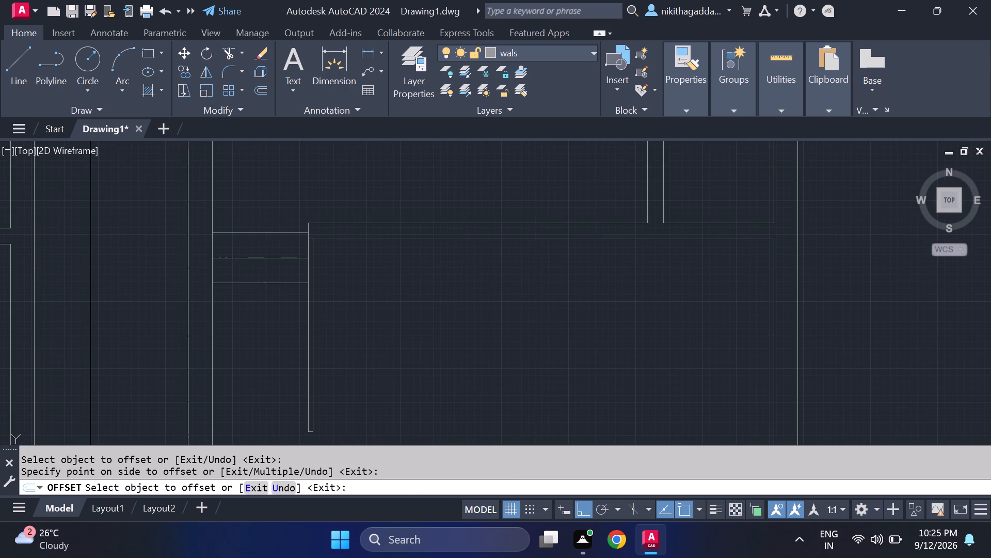
pyautogui.moveTo(288, 380); pyautogui.dragTo(289, 374)
pyautogui.click(277, 307)
pyautogui.click(266, 370)
pyautogui.click(275, 331)
pyautogui.click(276, 334)
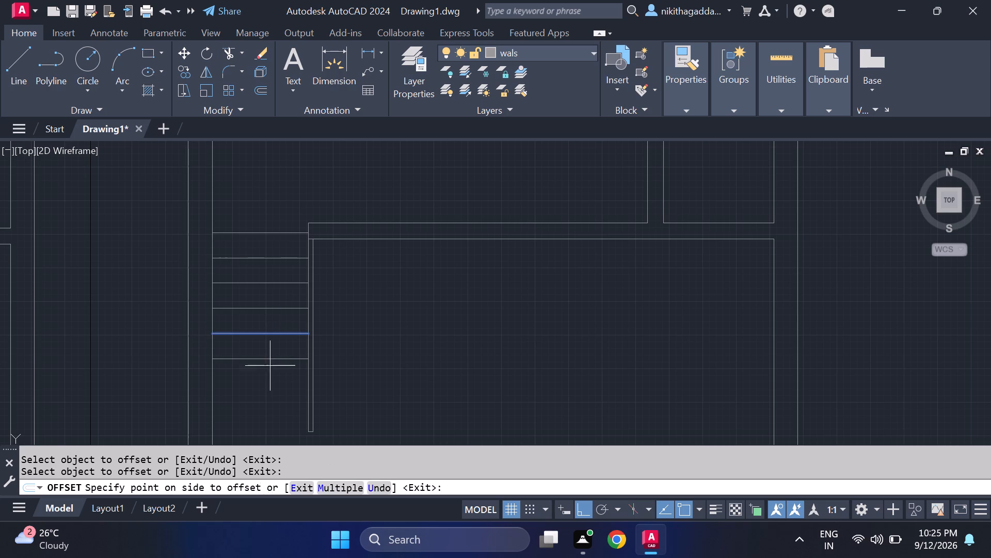
pyautogui.click(271, 366)
pyautogui.click(271, 359)
pyautogui.click(266, 408)
# Offset the last two stair treads southward at the same spacing, ending at the narrow strip's south end.
pyautogui.moveTo(266, 407); pyautogui.dragTo(266, 397, button='middle')
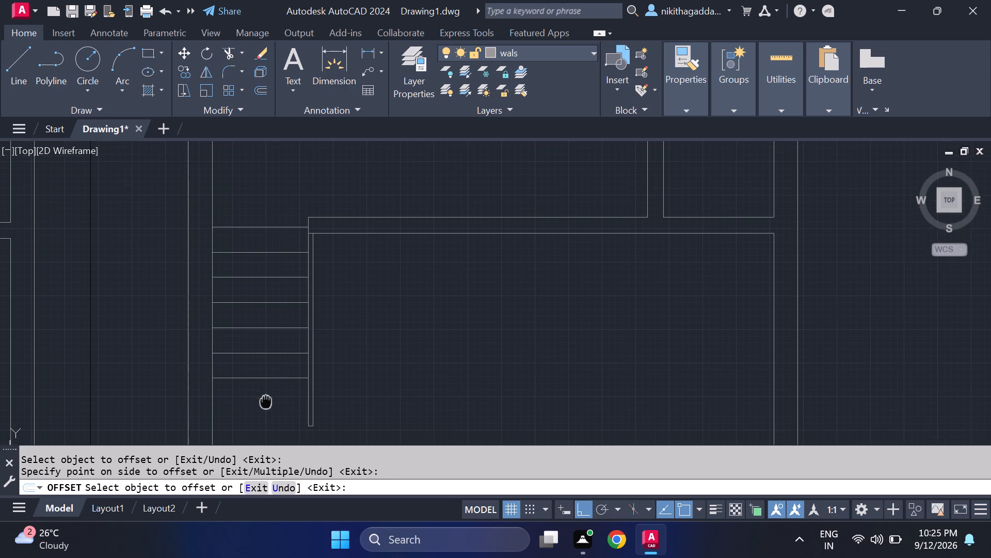
pyautogui.moveTo(266, 397); pyautogui.dragTo(277, 355, button='middle')
pyautogui.click(286, 333)
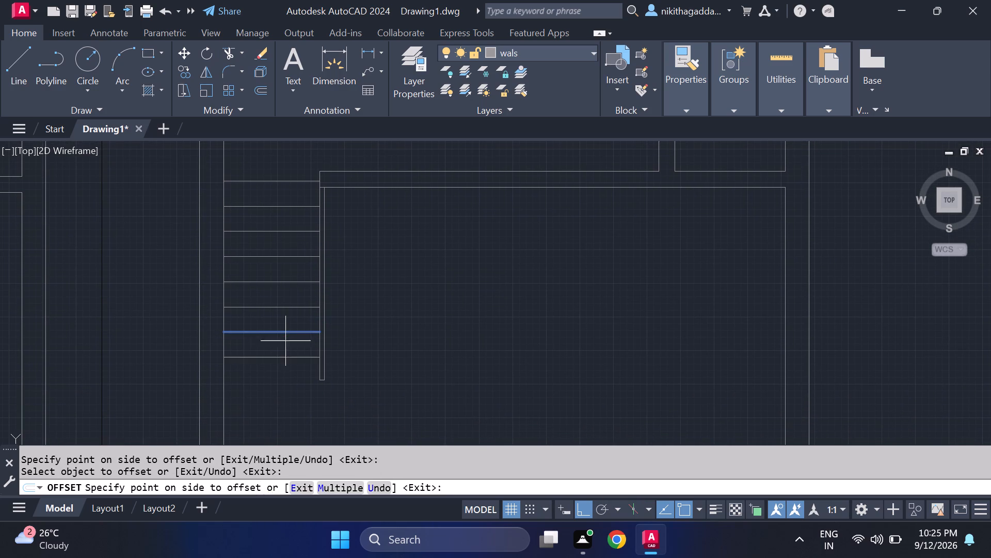
pyautogui.click(285, 378)
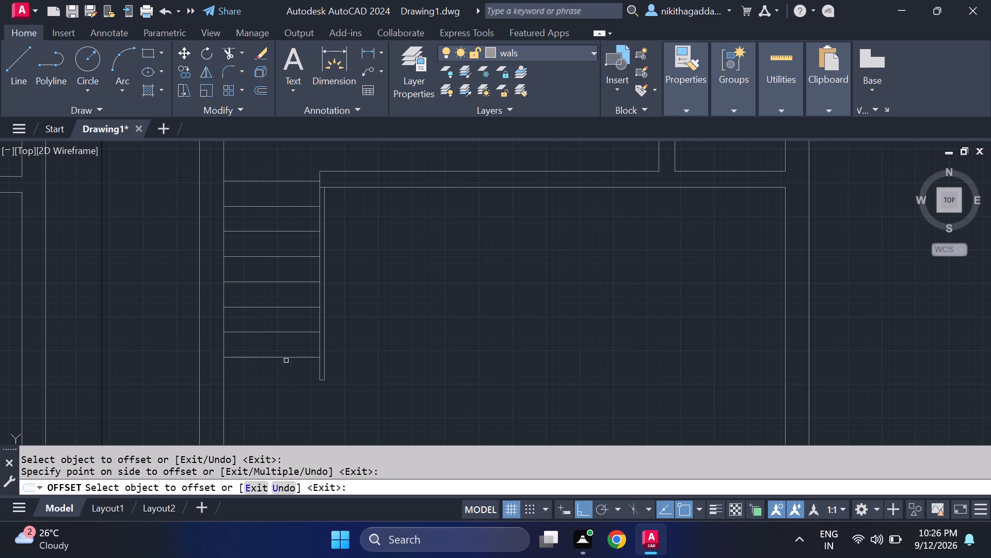
pyautogui.click(286, 361)
pyautogui.click(287, 354)
pyautogui.click(287, 358)
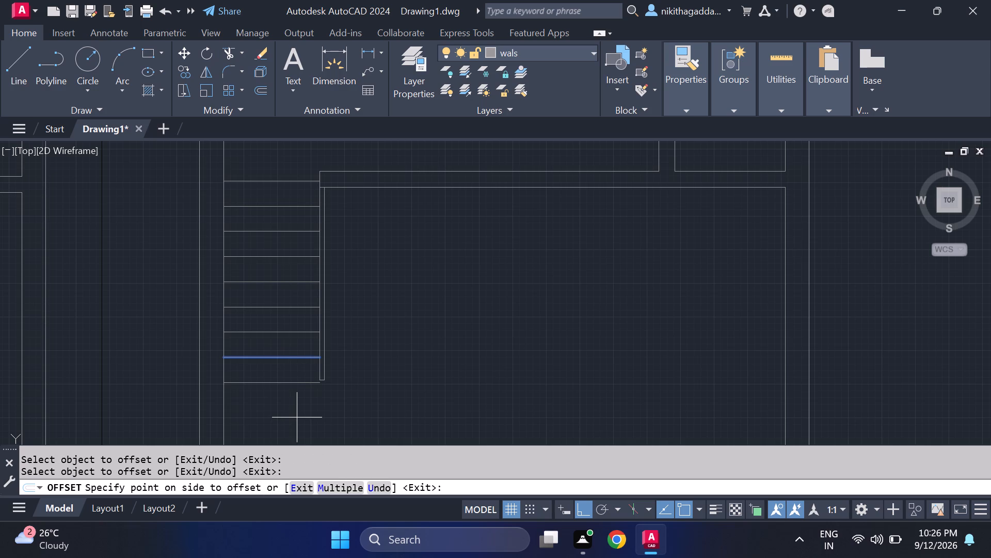
pyautogui.click(300, 401)
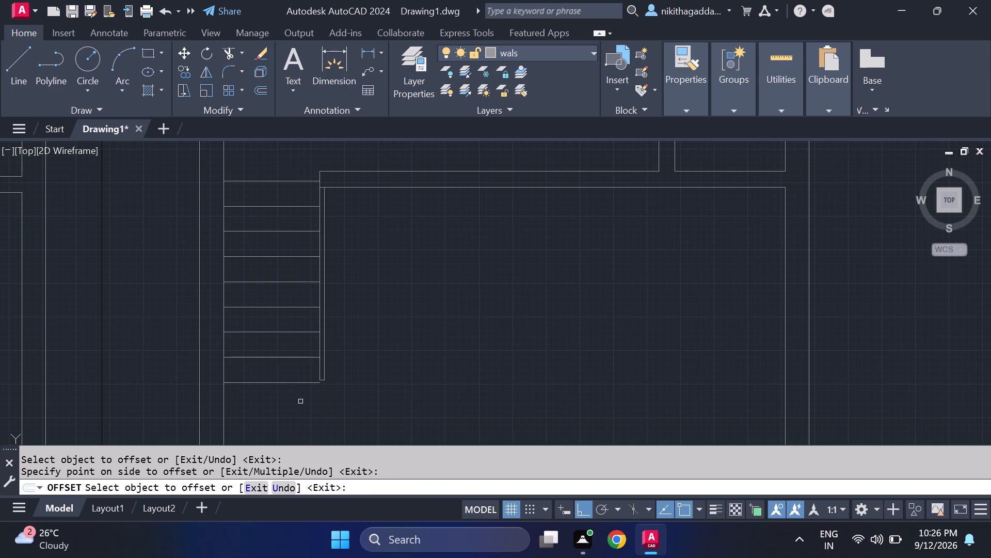
pyautogui.press('Escape')
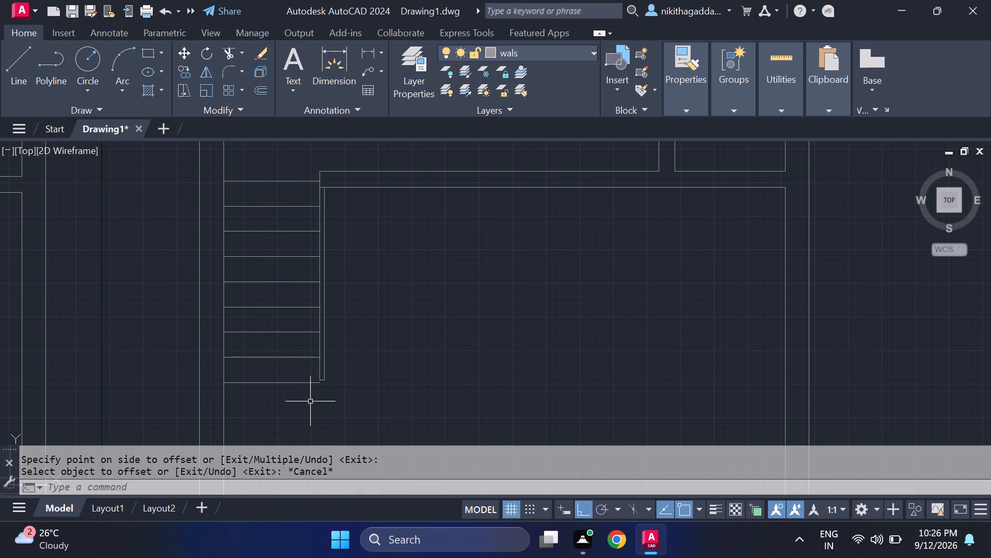
# With Ortho off, draw a slanted zigzag break line across the stair's south end, from inside the west wall to past the strip.
pyautogui.press('F8')
pyautogui.press('l')
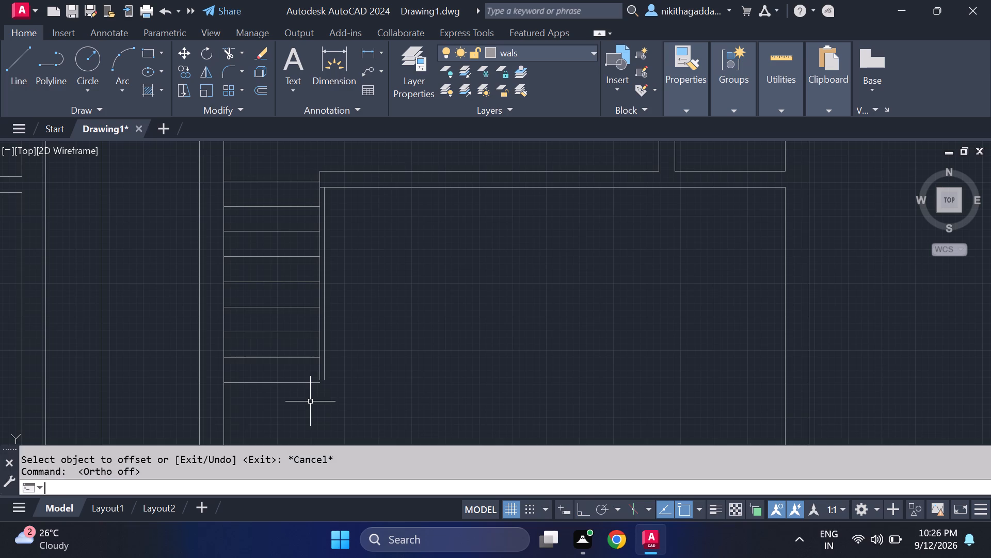
pyautogui.press('Return')
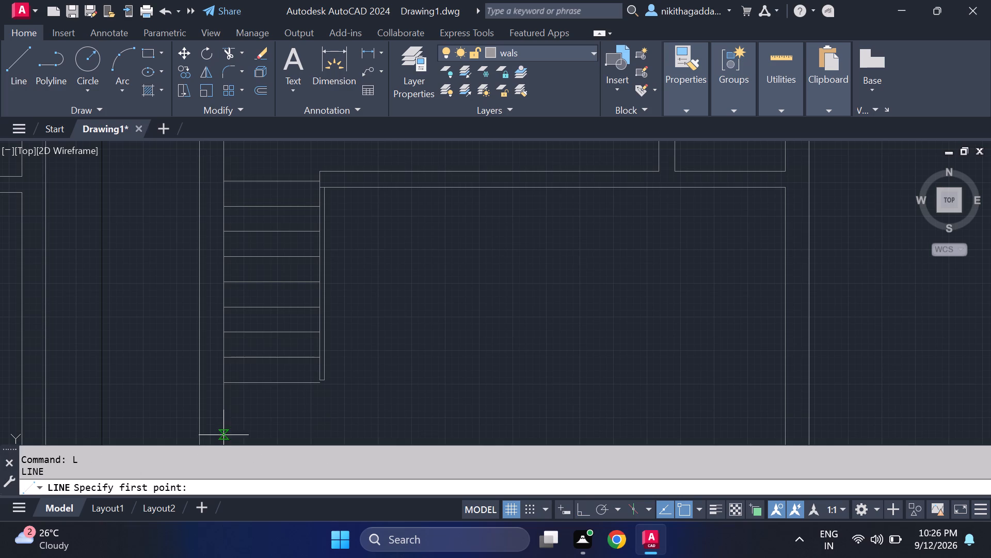
pyautogui.moveTo(212, 429); pyautogui.dragTo(212, 393, button='middle')
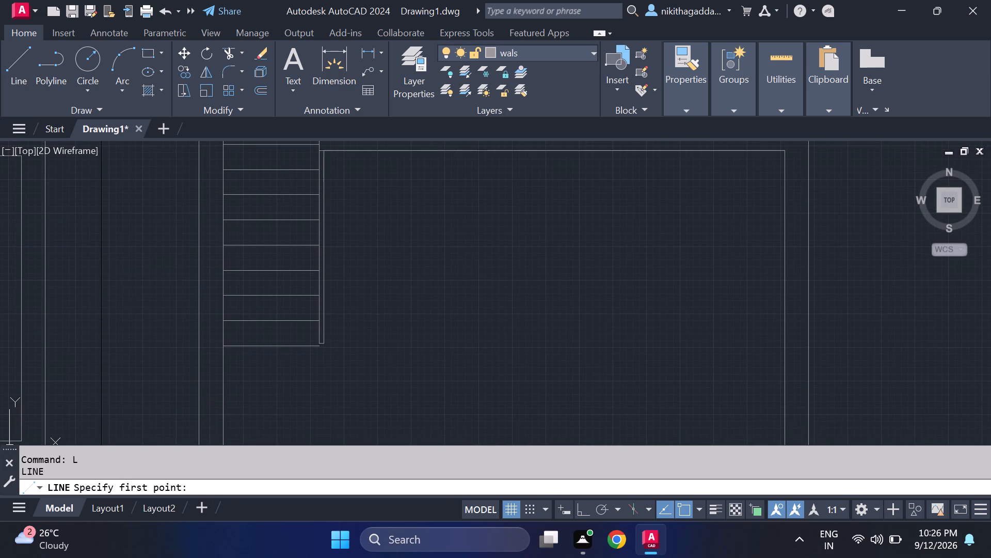
pyautogui.click(213, 395)
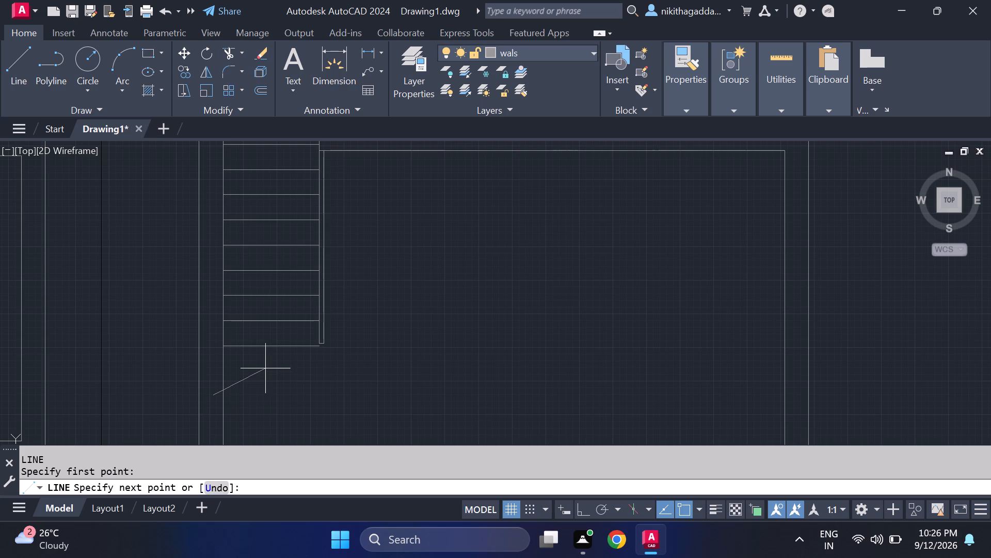
pyautogui.click(270, 361)
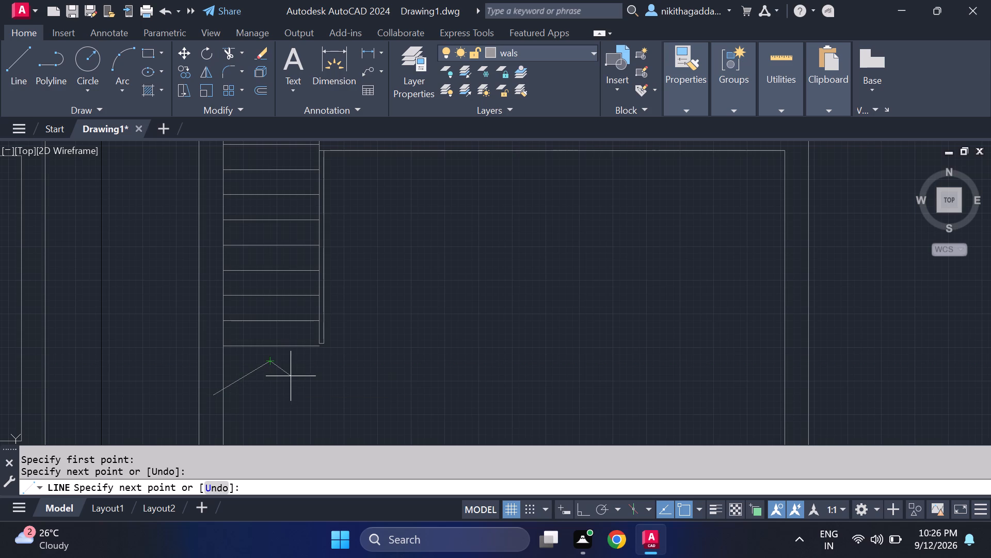
pyautogui.scroll(2, 290, 371)
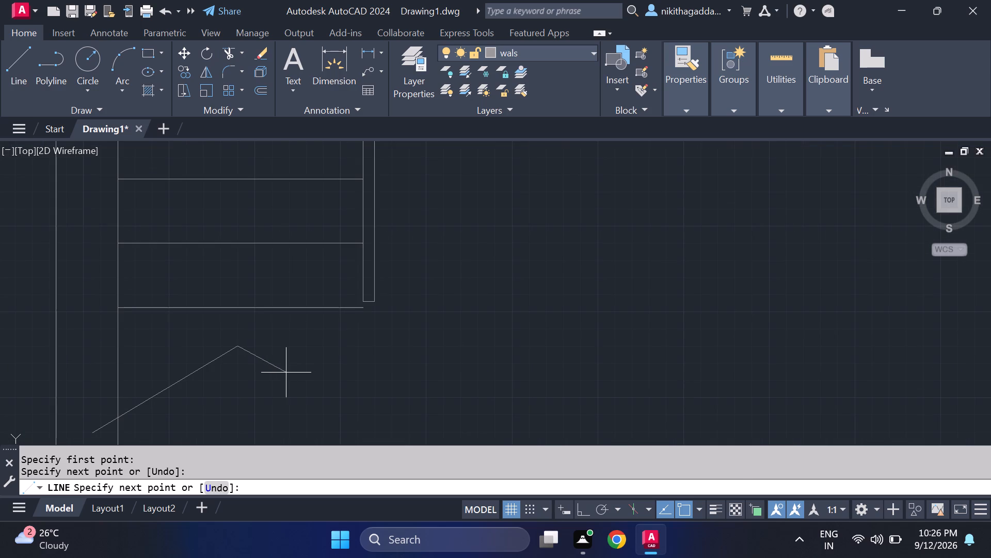
pyautogui.click(269, 364)
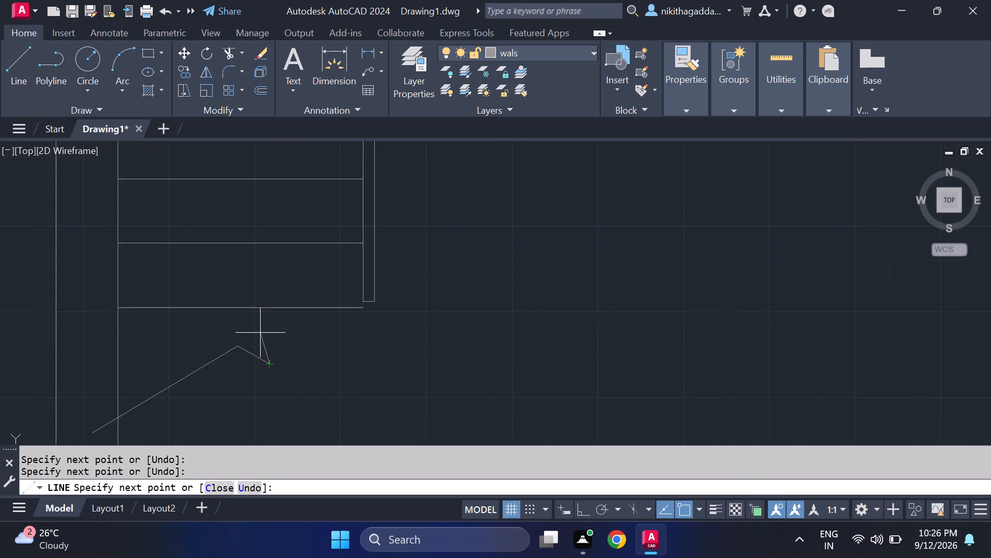
pyautogui.click(270, 290)
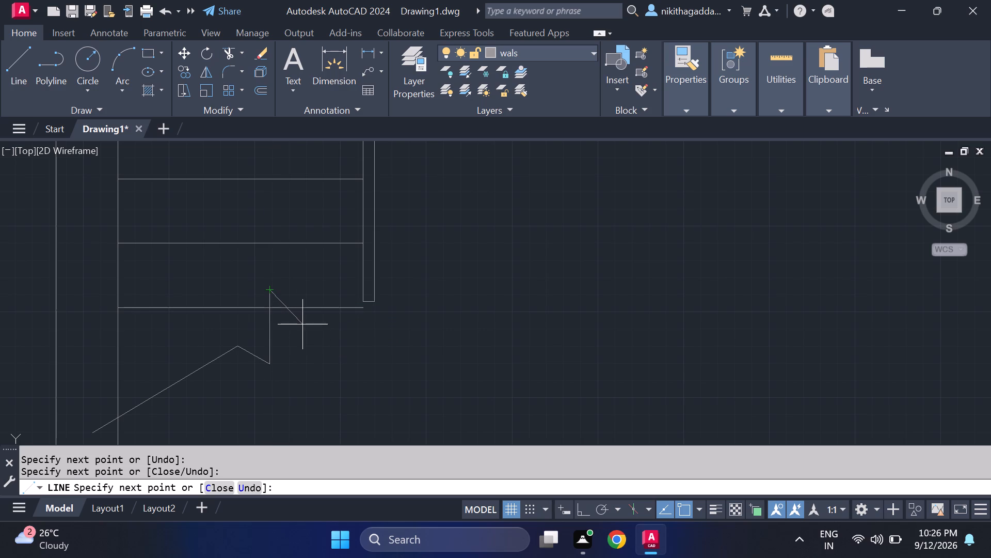
pyautogui.click(306, 335)
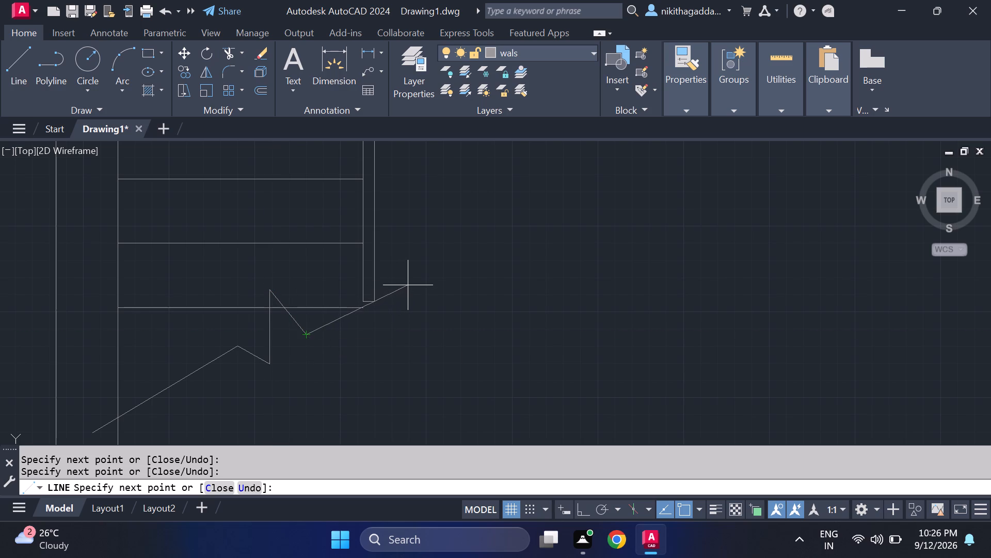
pyautogui.click(413, 283)
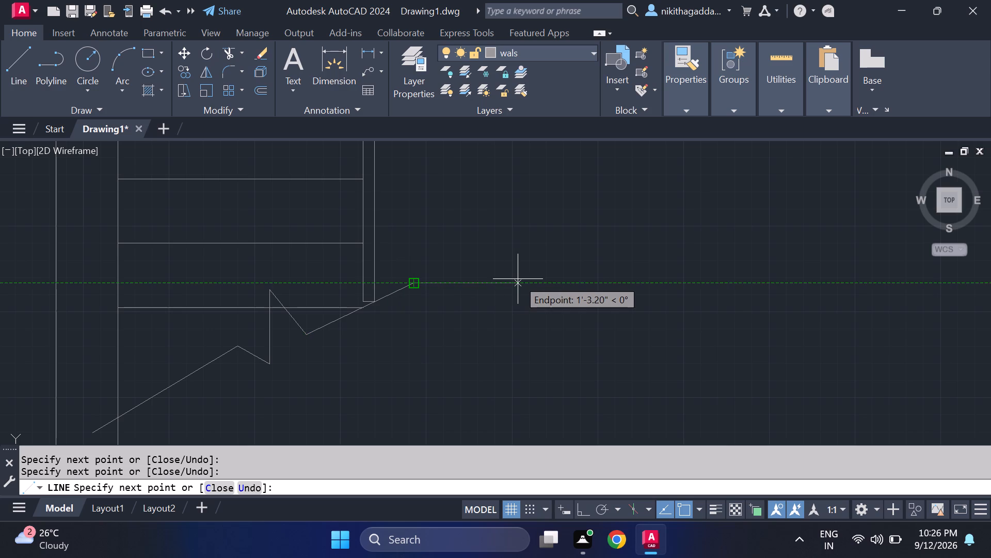
pyautogui.press('Escape')
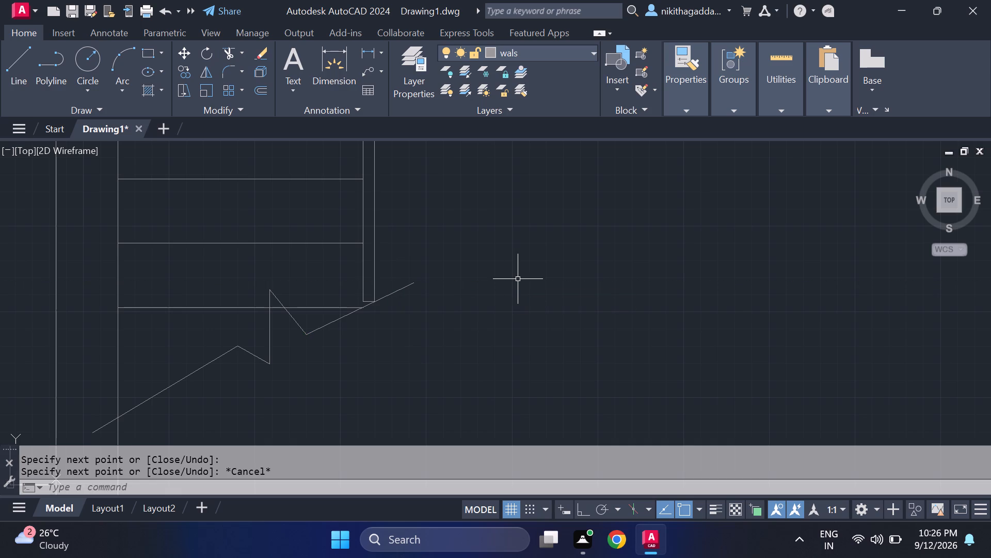
# Trim the southernmost tread line within the break line's zigzag and from there east to the narrow strip.
pyautogui.write('TR')
pyautogui.press('Return')
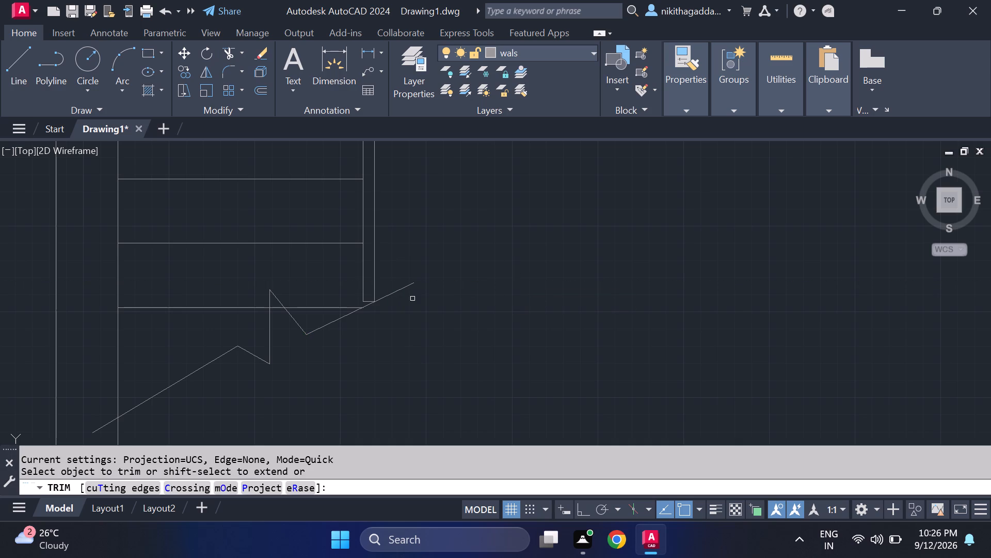
pyautogui.click(275, 309)
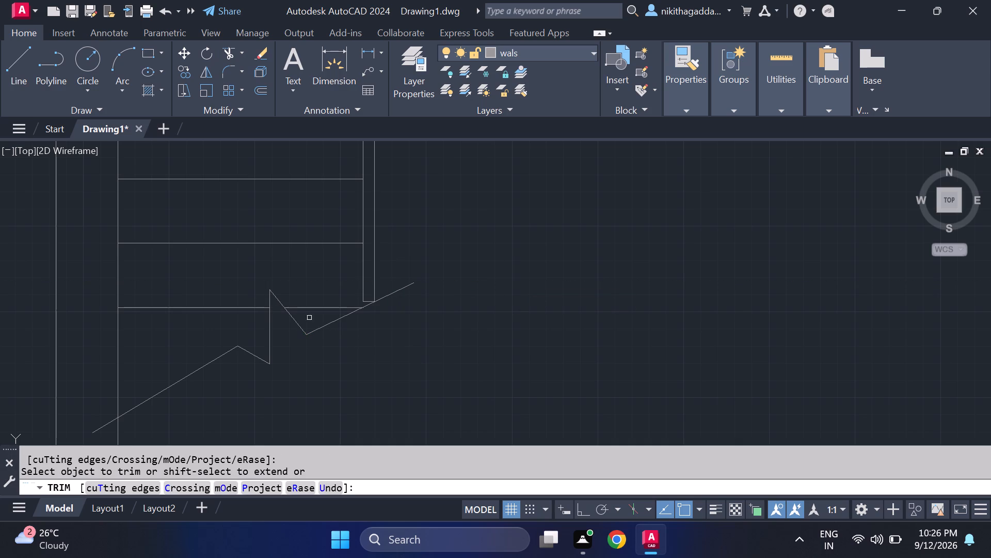
pyautogui.scroll(-4, 356, 347)
pyautogui.scroll(-1, 398, 356)
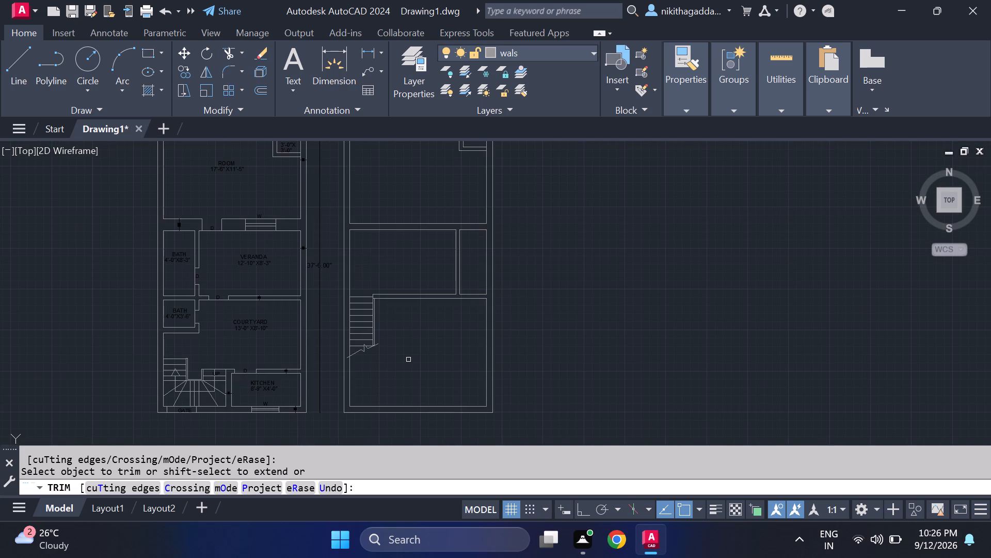
pyautogui.moveTo(409, 359); pyautogui.dragTo(414, 378, button='middle')
pyautogui.scroll(3, 377, 370)
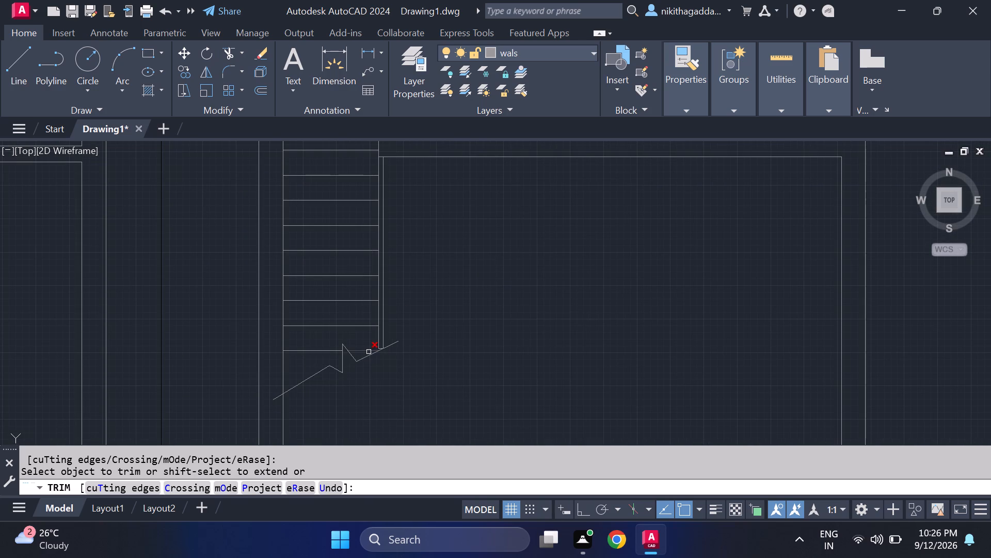
pyautogui.click(369, 352)
pyautogui.scroll(-2, 458, 354)
pyautogui.moveTo(482, 337); pyautogui.dragTo(485, 389, button='middle')
pyautogui.scroll(-1, 485, 381)
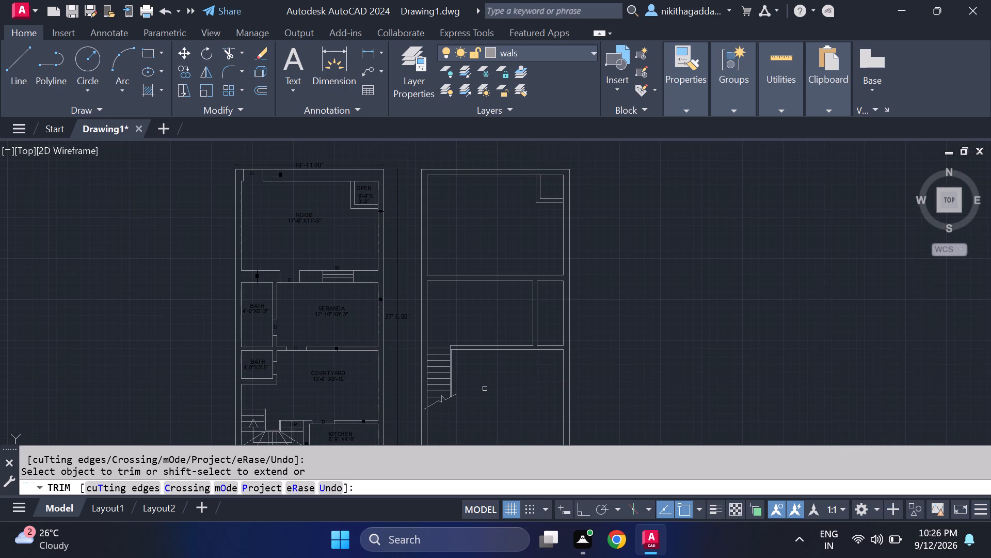
pyautogui.press('Escape')
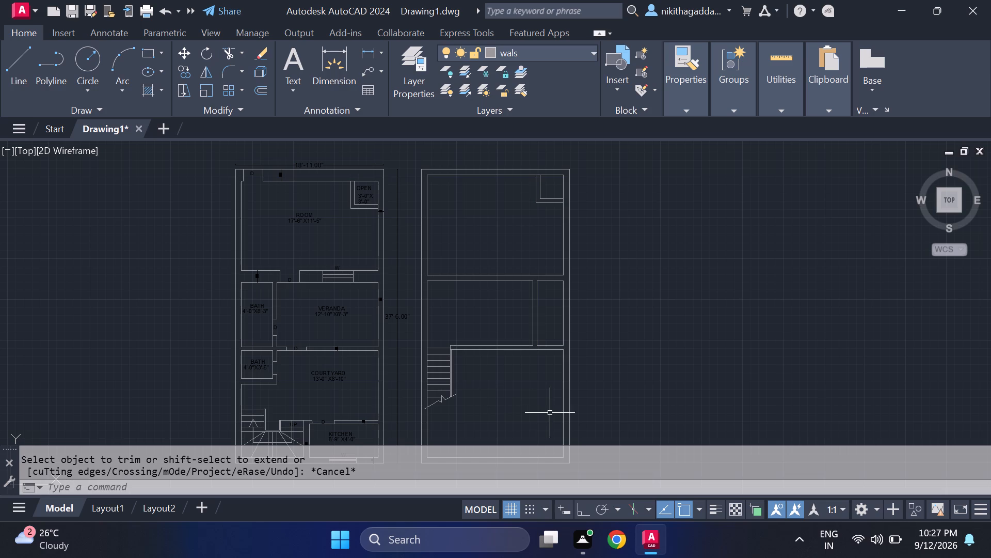
# With Ortho on, draw a stair outline in the middle room, about 2'-10" north from its south wall, then east to the partition.
pyautogui.moveTo(520, 392); pyautogui.dragTo(522, 414, button='middle')
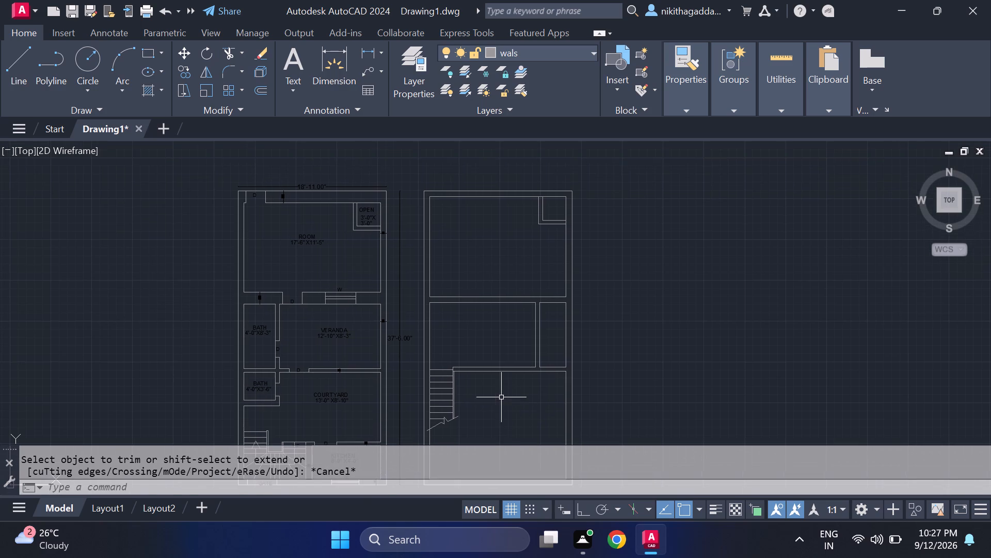
pyautogui.scroll(1, 500, 397)
pyautogui.press('l')
pyautogui.press('Return')
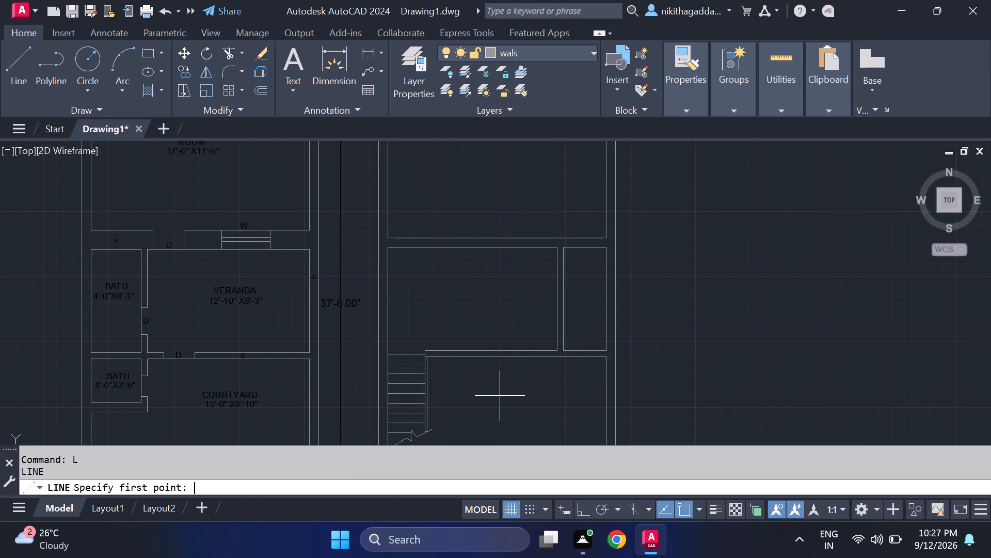
pyautogui.moveTo(490, 389); pyautogui.dragTo(489, 458, button='middle')
pyautogui.scroll(2, 489, 458)
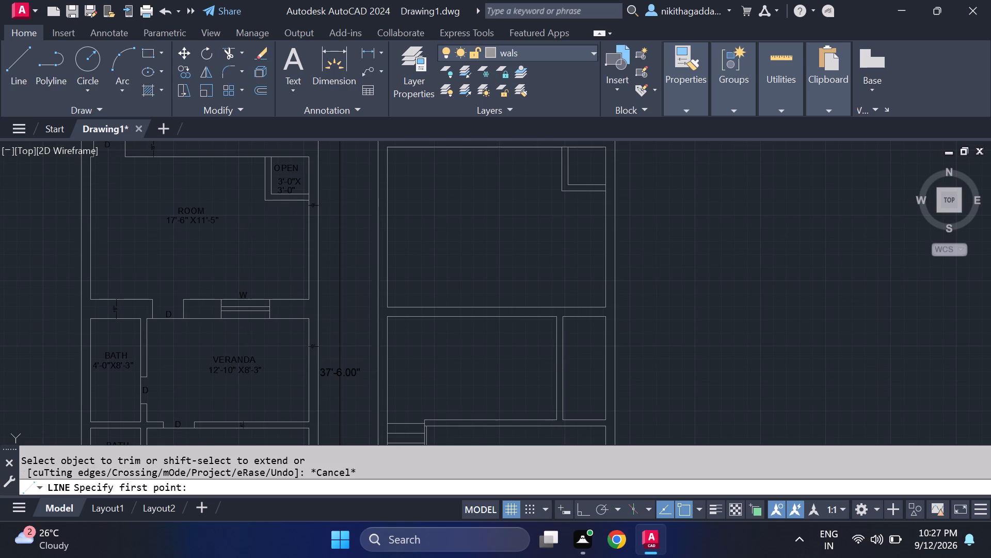
pyautogui.moveTo(485, 436); pyautogui.dragTo(486, 414, button='middle')
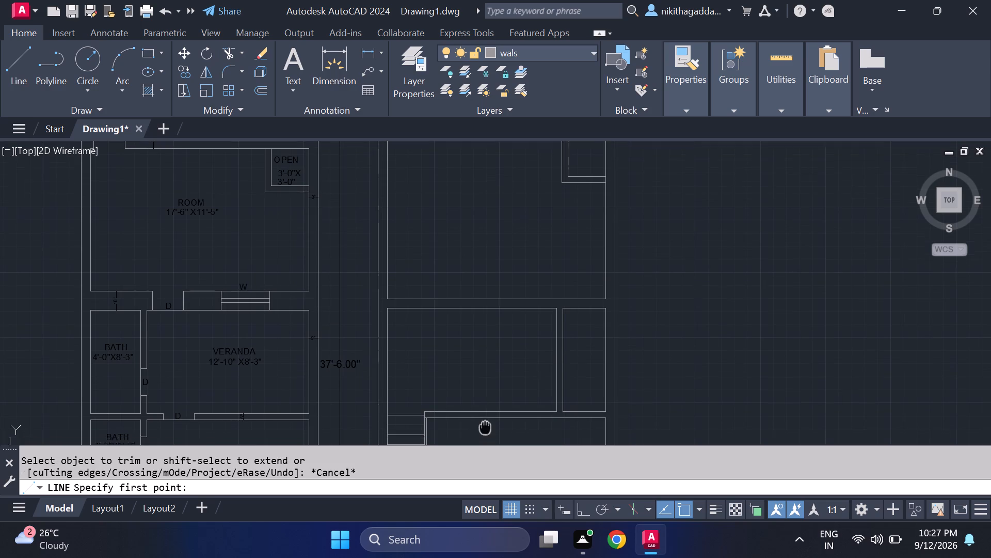
pyautogui.moveTo(486, 414); pyautogui.dragTo(507, 373, button='middle')
pyautogui.moveTo(506, 376); pyautogui.dragTo(510, 404, button='middle')
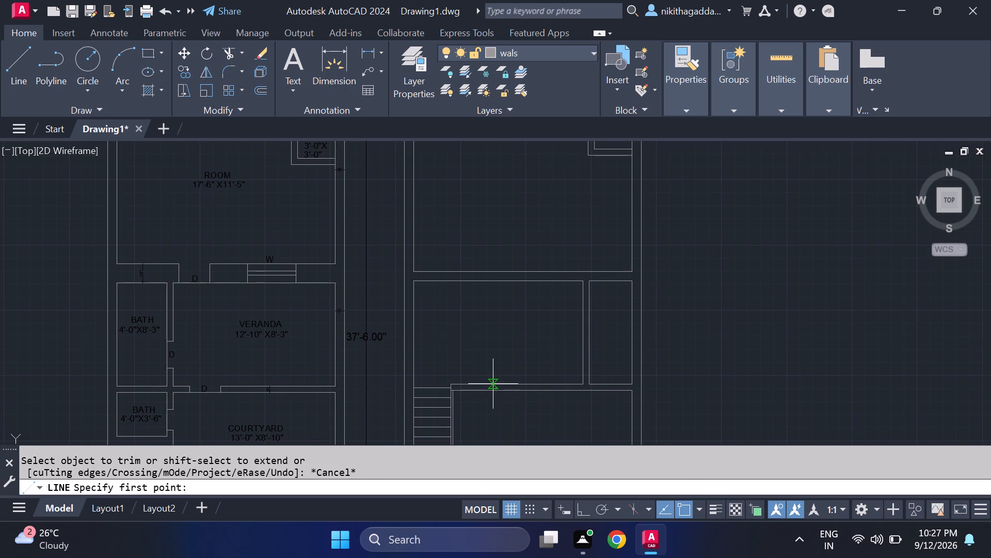
pyautogui.click(485, 383)
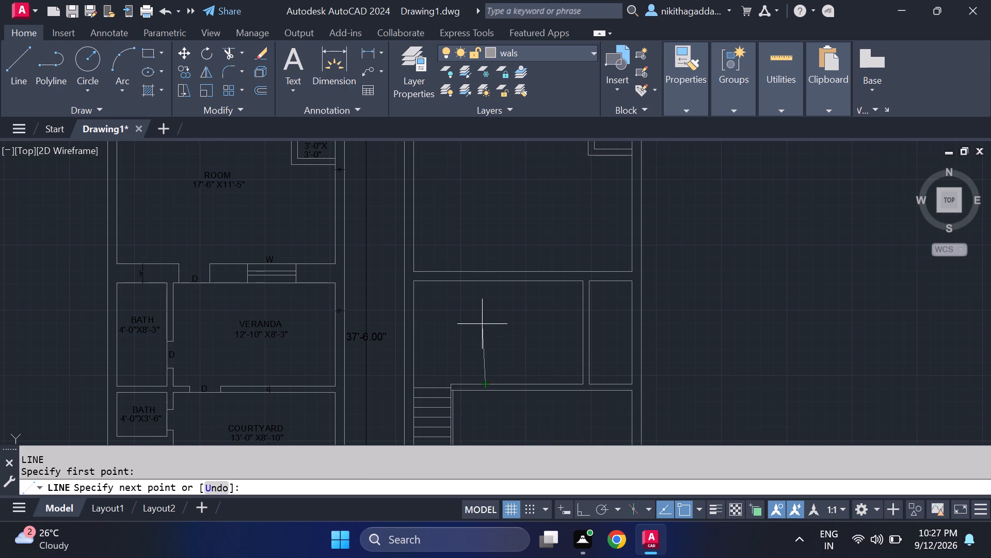
pyautogui.press('F8')
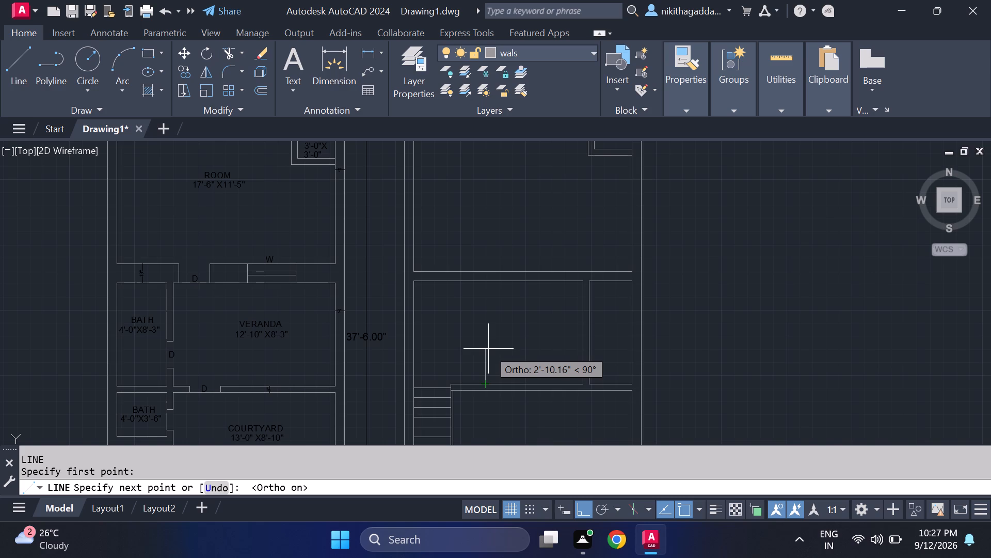
pyautogui.click(488, 349)
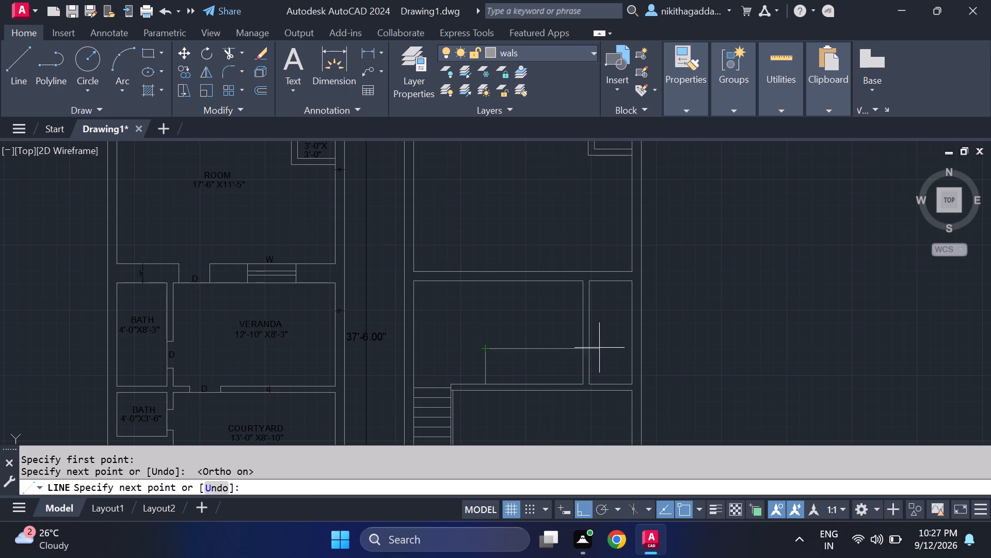
pyautogui.scroll(3, 588, 350)
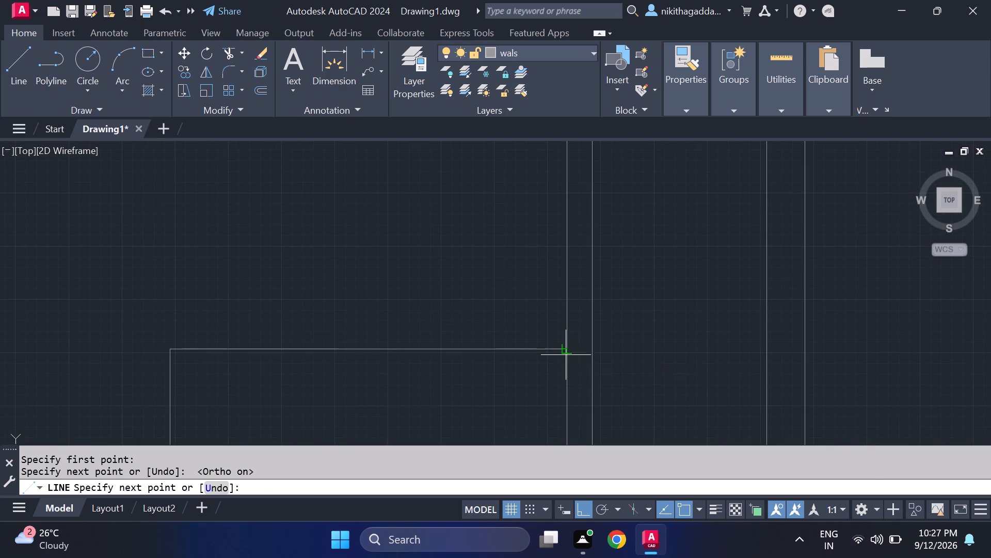
pyautogui.click(566, 352)
pyautogui.press('Escape')
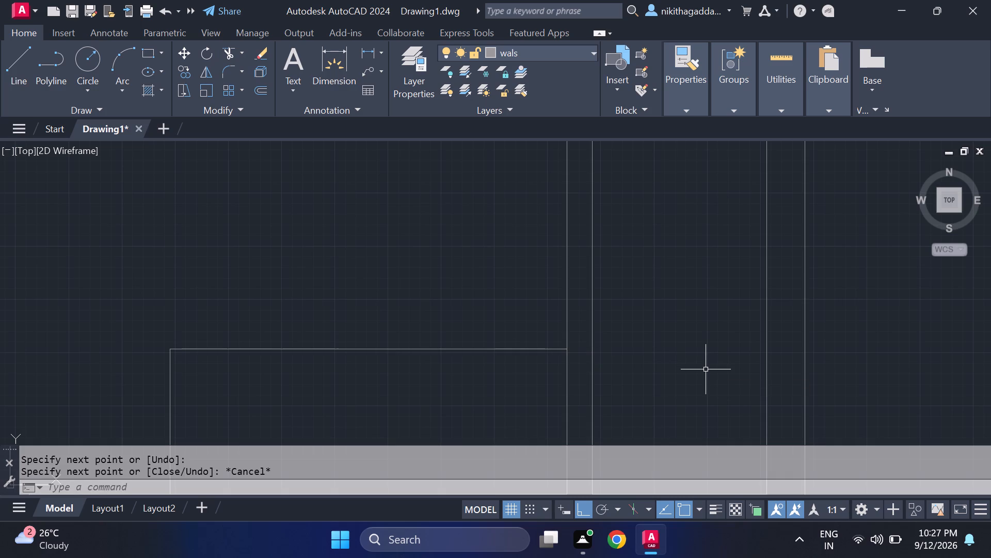
# Measure the width of the narrow strip beside the west-side stair treads.
pyautogui.scroll(-2, 605, 366)
pyautogui.moveTo(539, 375); pyautogui.dragTo(524, 278, button='middle')
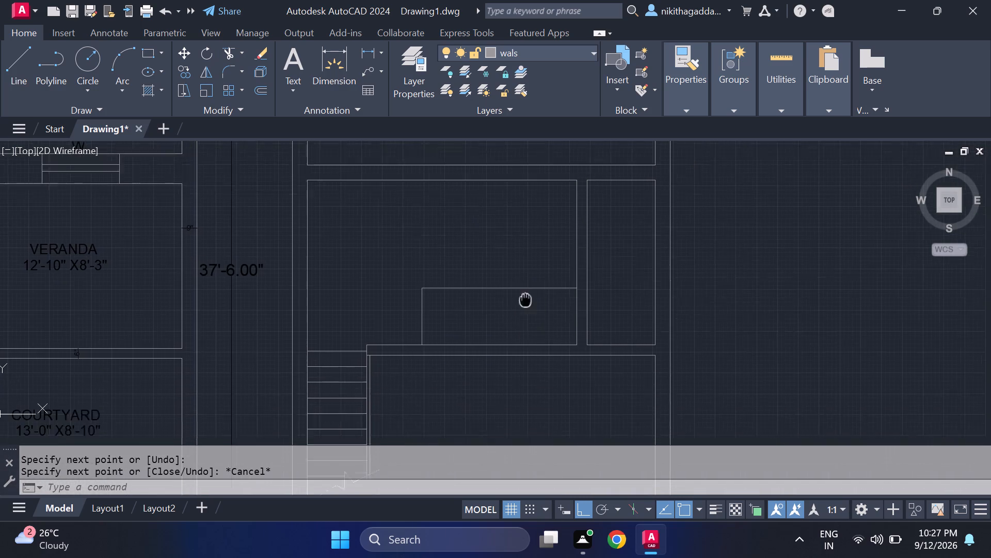
pyautogui.moveTo(524, 278); pyautogui.dragTo(554, 289, button='middle')
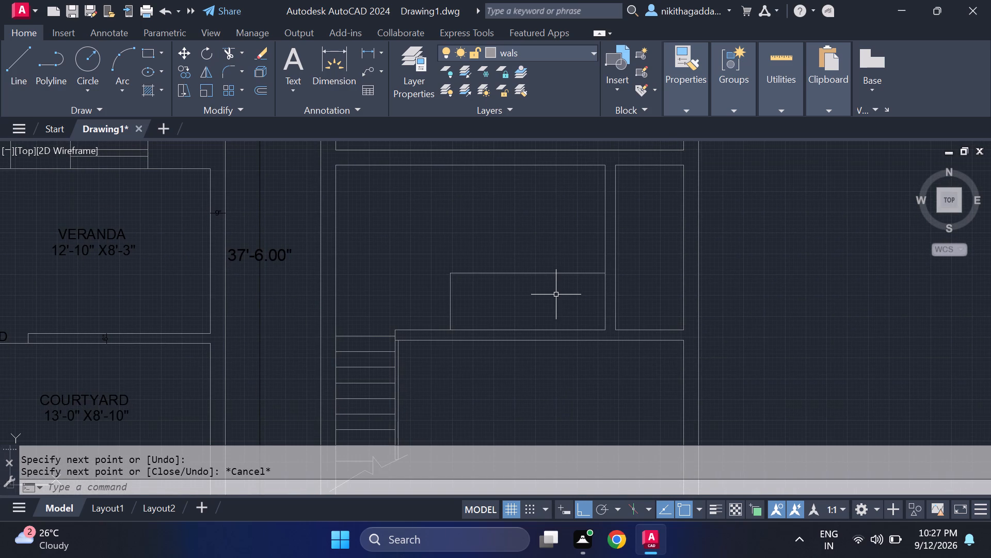
pyautogui.press('l')
pyautogui.press('Return')
pyautogui.scroll(2, 461, 283)
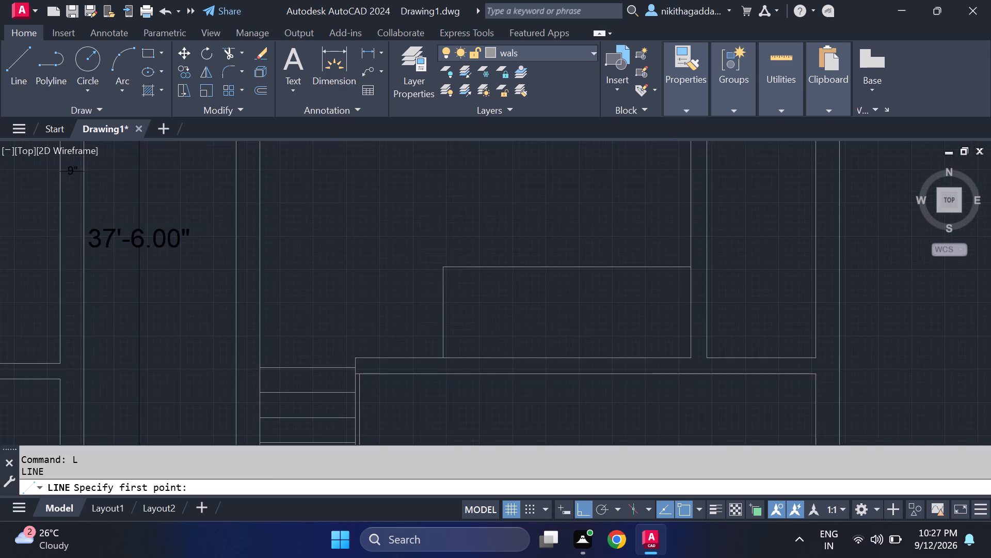
pyautogui.scroll(-3, 474, 308)
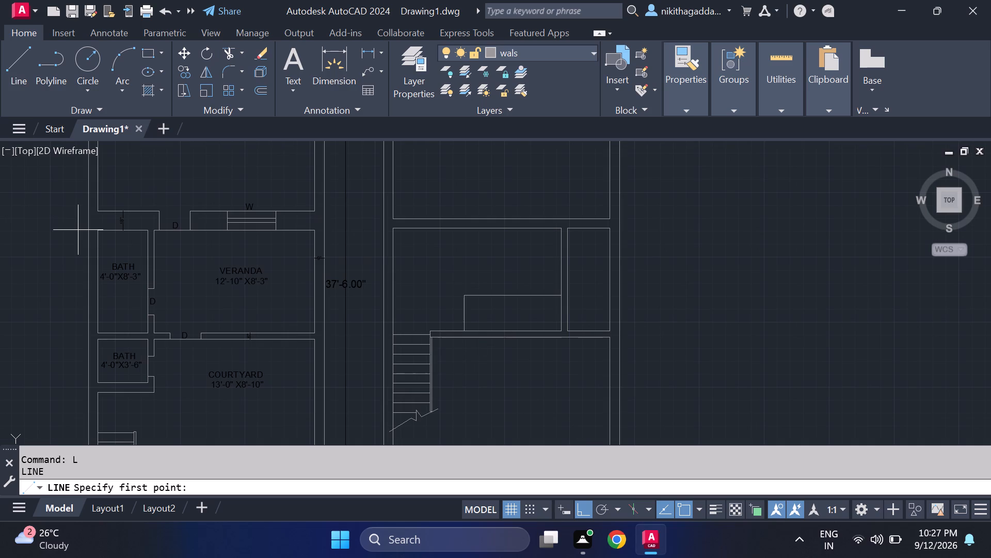
pyautogui.click(371, 45)
pyautogui.scroll(3, 452, 367)
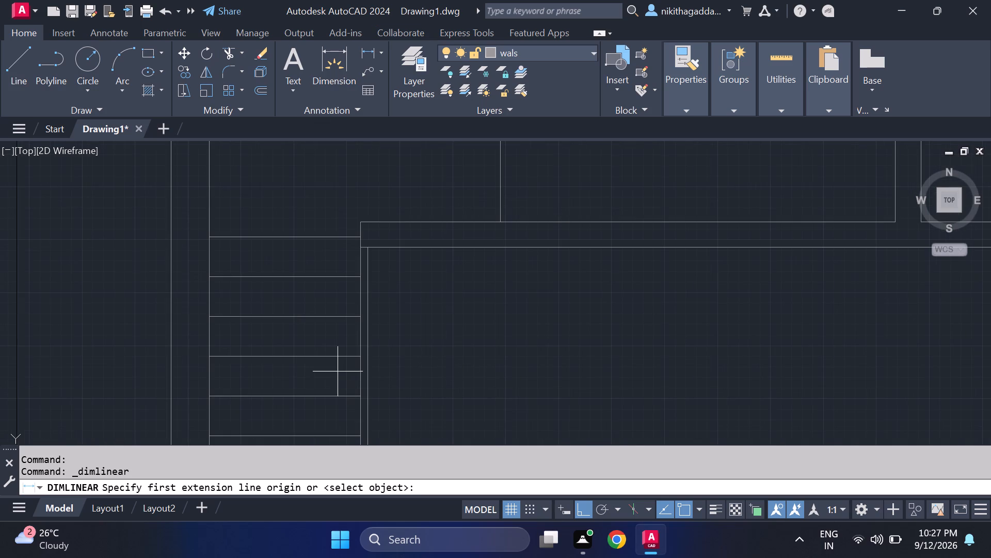
pyautogui.scroll(3, 339, 363)
pyautogui.click(424, 311)
pyautogui.click(451, 315)
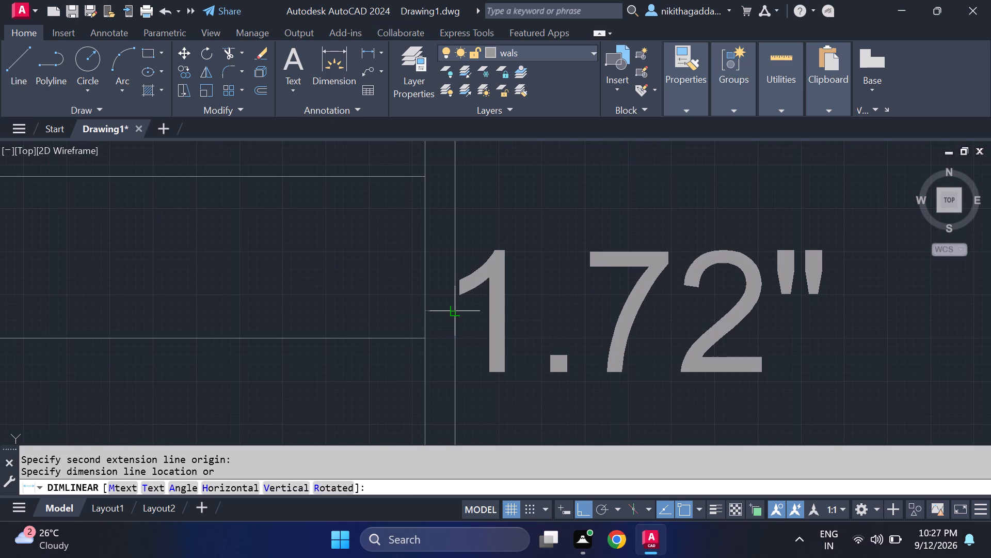
pyautogui.press('Escape')
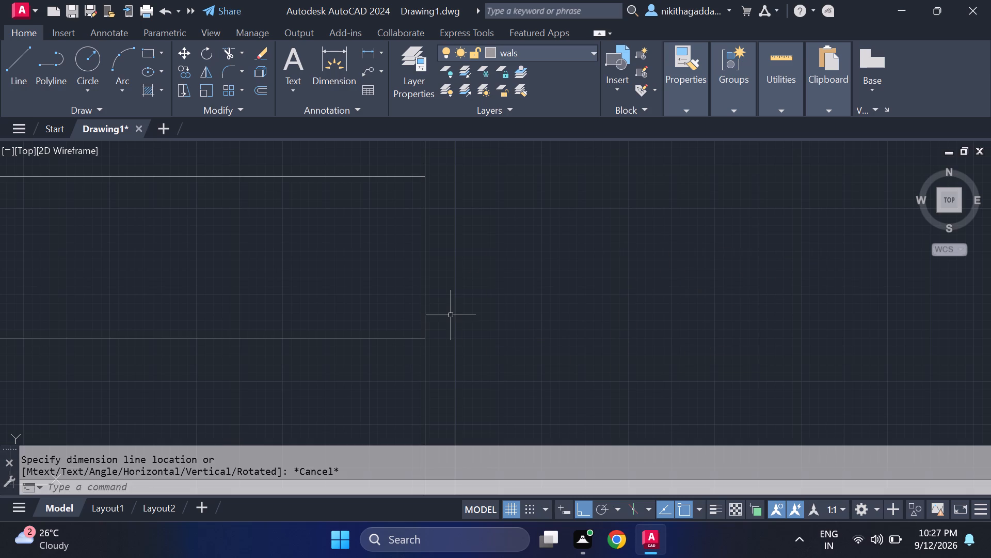
# Draw a line 1.72" north from the new outline's northwest corner, then east to the partition, forming a narrow strip.
pyautogui.scroll(-5, 502, 289)
pyautogui.moveTo(532, 277); pyautogui.dragTo(524, 379, button='middle')
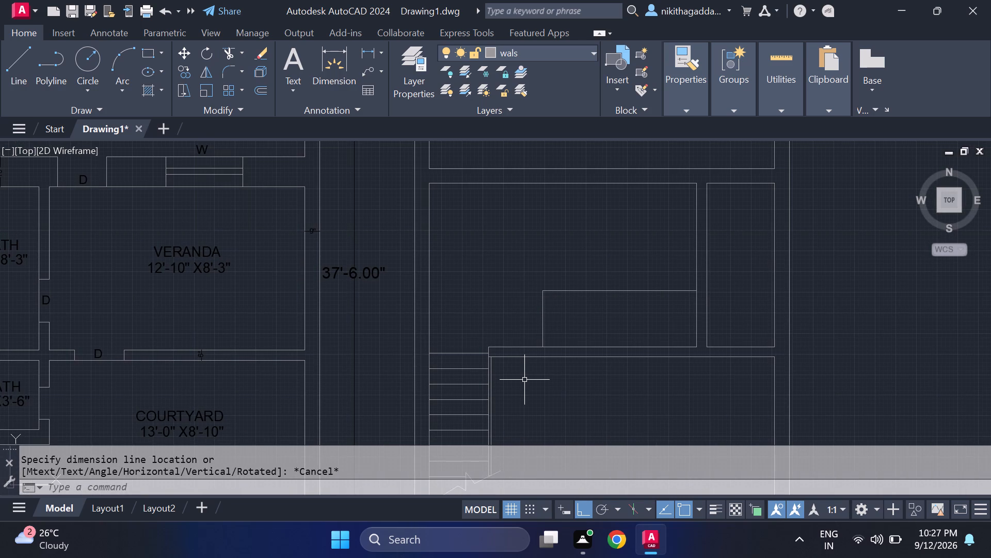
pyautogui.press('l')
pyautogui.press('Return')
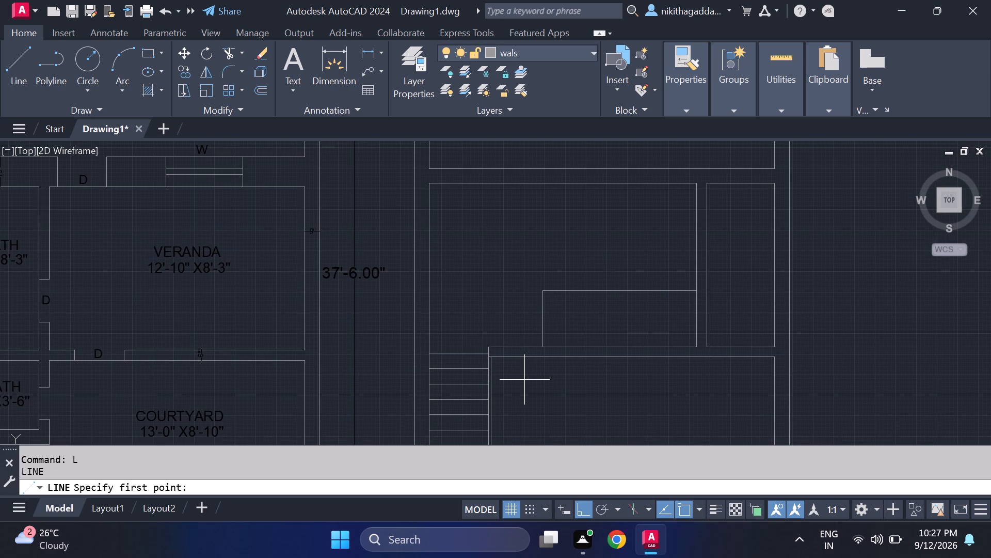
pyautogui.scroll(2, 536, 296)
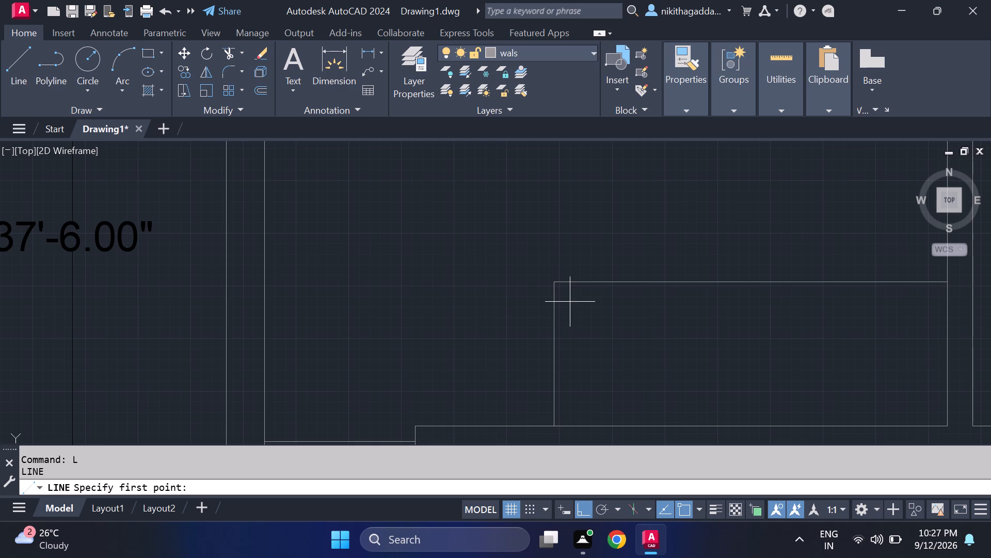
pyautogui.click(558, 286)
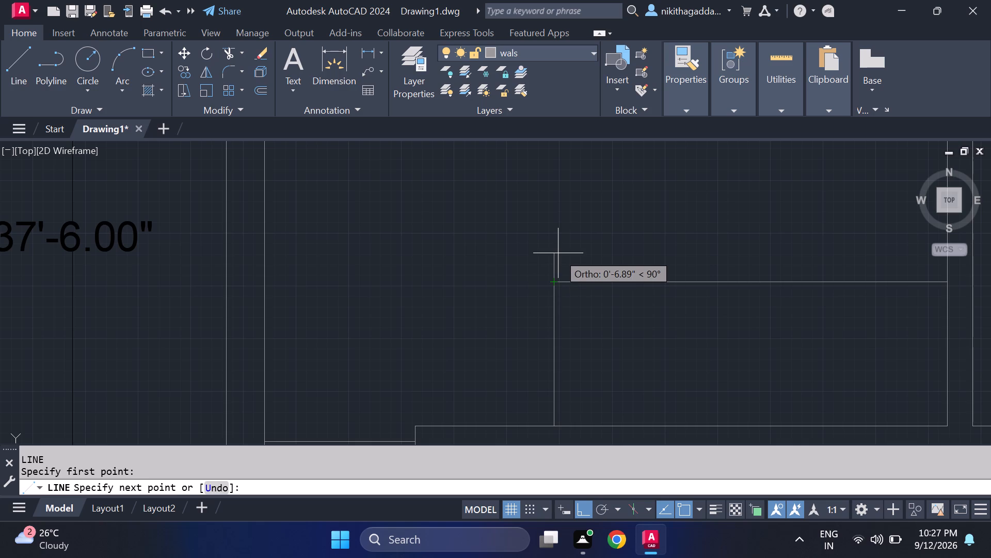
pyautogui.press('1')
pyautogui.press('.')
pyautogui.write('72')
pyautogui.hotkey('shift', '"')
pyautogui.press('Return')
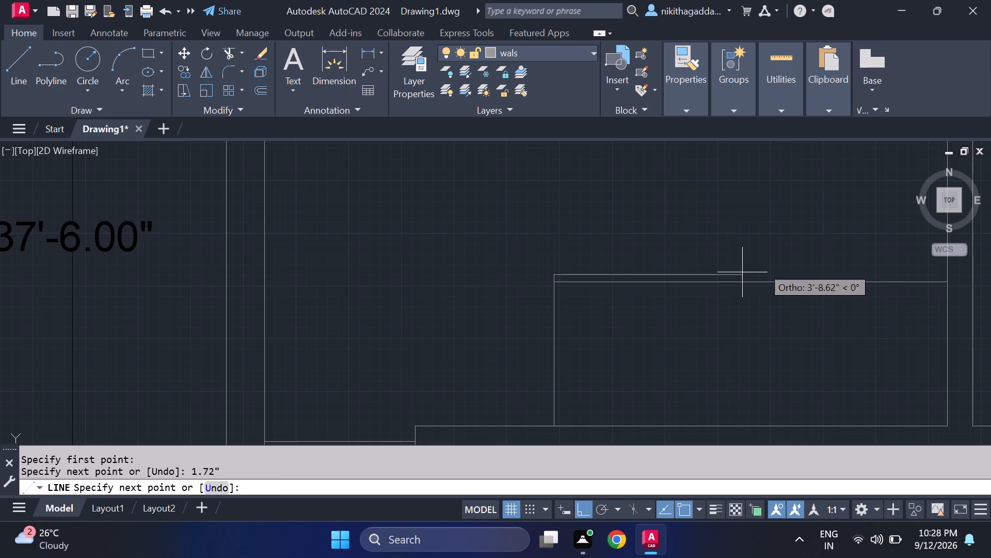
pyautogui.moveTo(887, 262); pyautogui.dragTo(682, 307, button='middle')
pyautogui.click(744, 319)
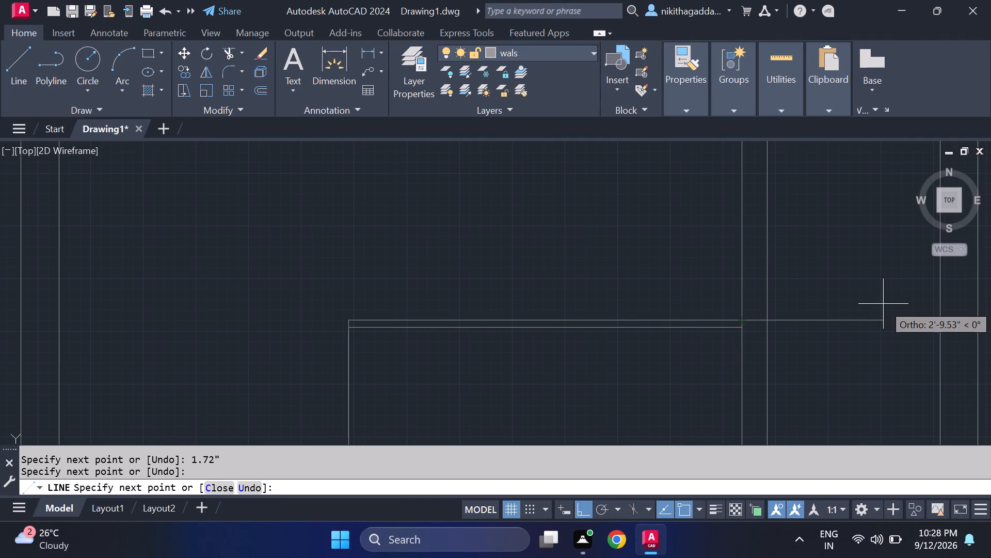
pyautogui.press('Escape')
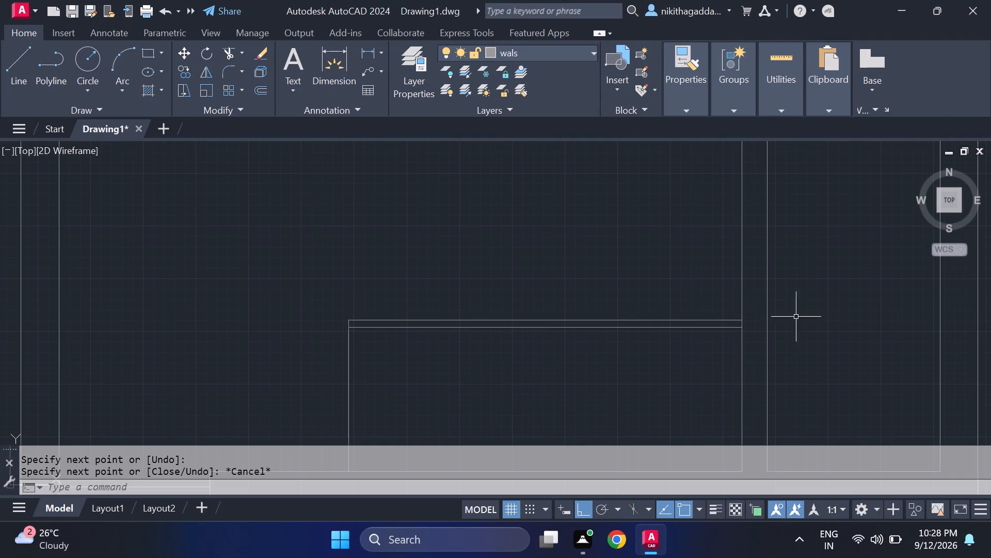
# Draw the first tread line near the new outline's west end, from the narrow strip south to the room's south wall.
pyautogui.scroll(-4, 760, 327)
pyautogui.scroll(2, 713, 351)
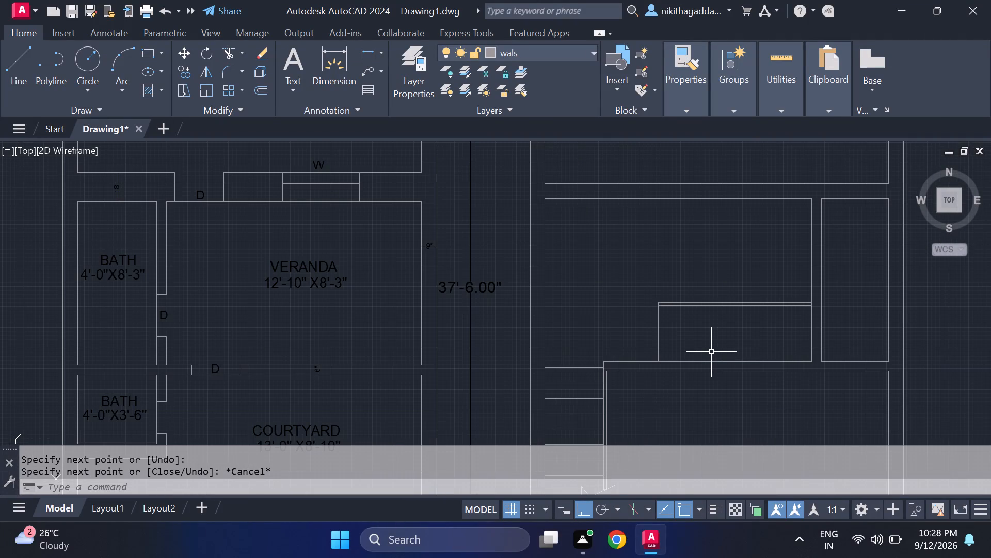
pyautogui.press('l')
pyautogui.press('Return')
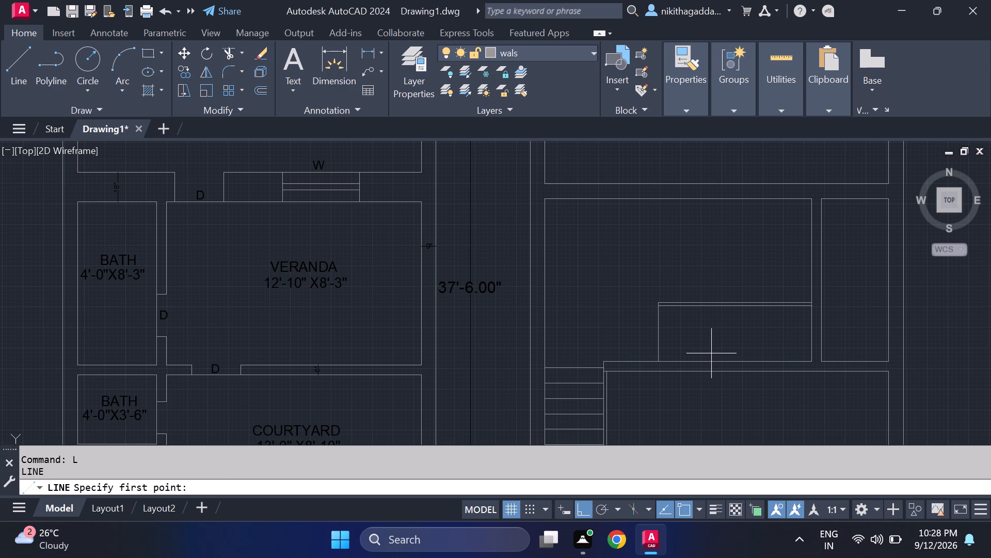
pyautogui.scroll(1, 711, 353)
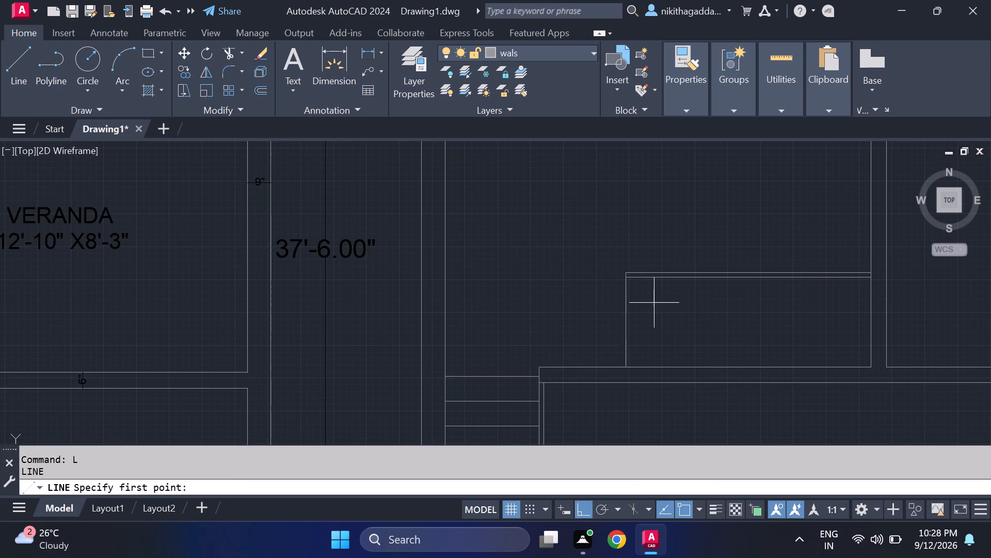
pyautogui.click(656, 283)
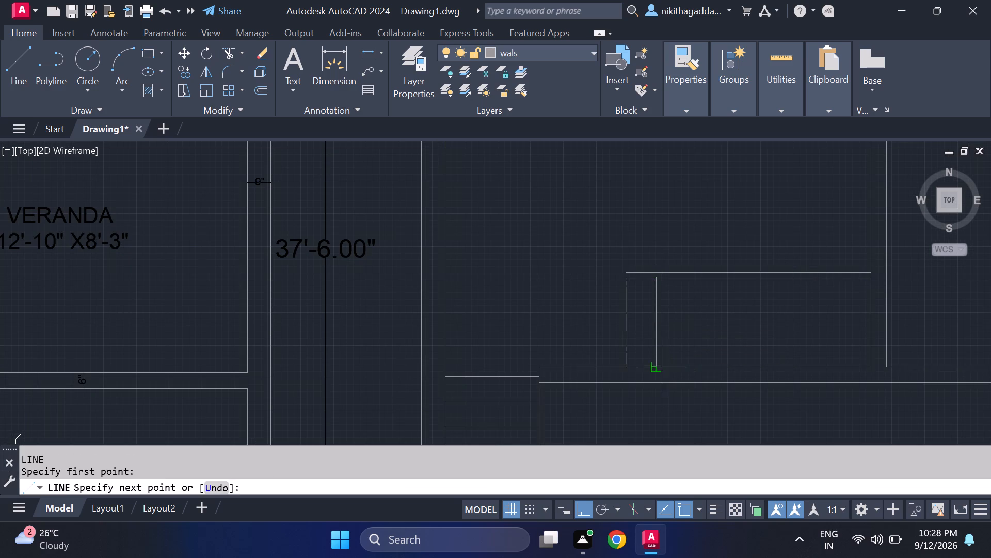
pyautogui.click(661, 364)
pyautogui.press('Escape')
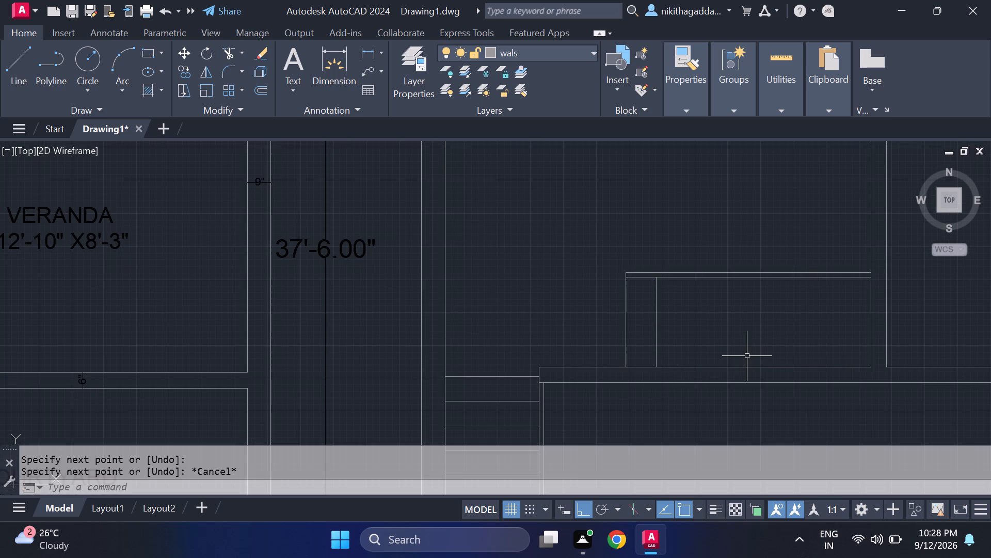
# Offset the first tread line eastward six times at about 1'-0" spacing to fill the middle-room stair with treads.
pyautogui.write('OF')
pyautogui.press('Return')
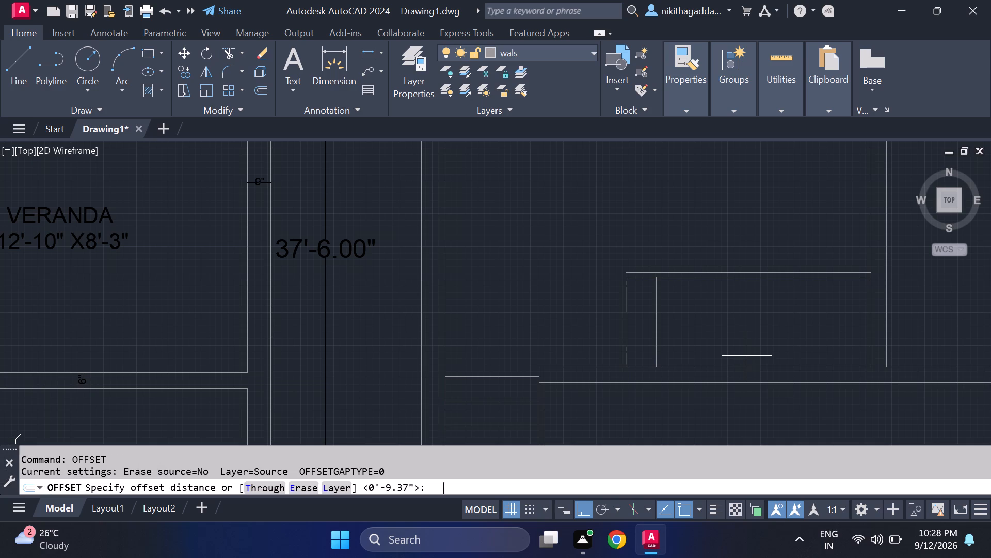
pyautogui.click(659, 327)
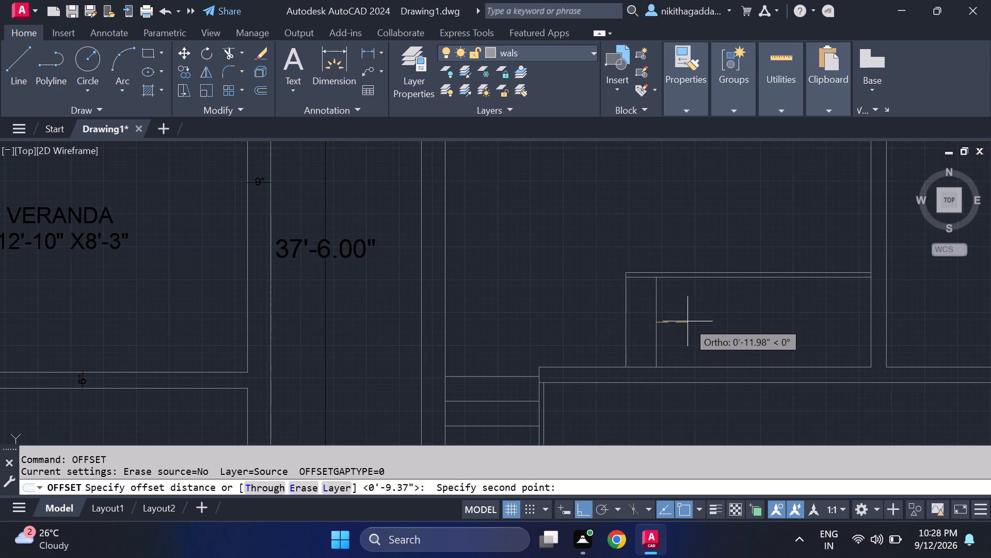
pyautogui.click(688, 321)
pyautogui.click(657, 338)
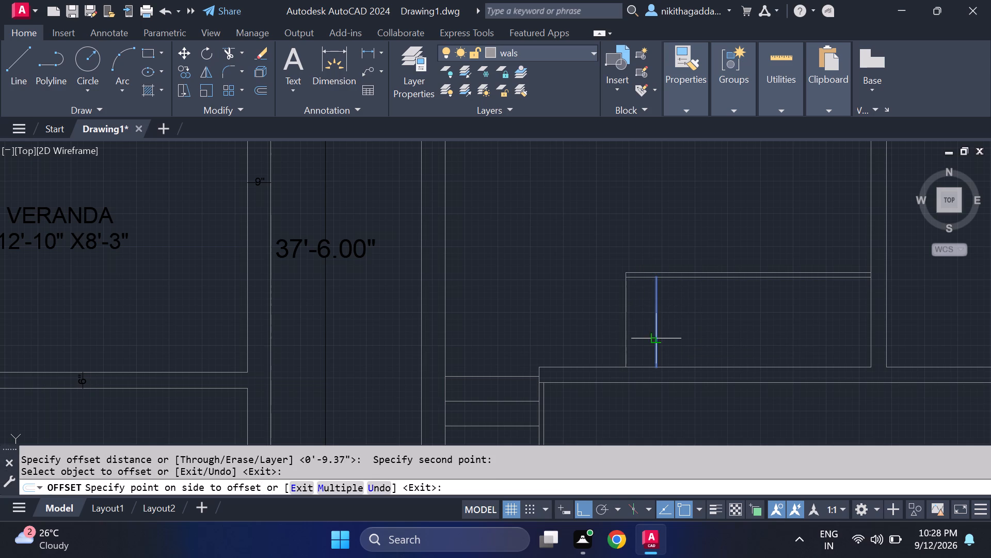
pyautogui.click(739, 340)
pyautogui.click(688, 334)
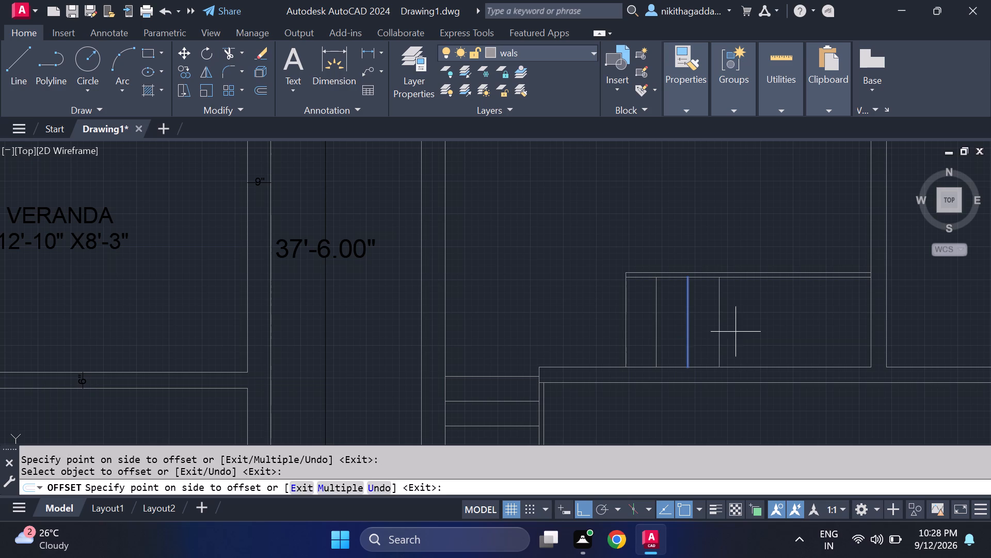
pyautogui.click(736, 332)
pyautogui.click(721, 323)
pyautogui.click(778, 321)
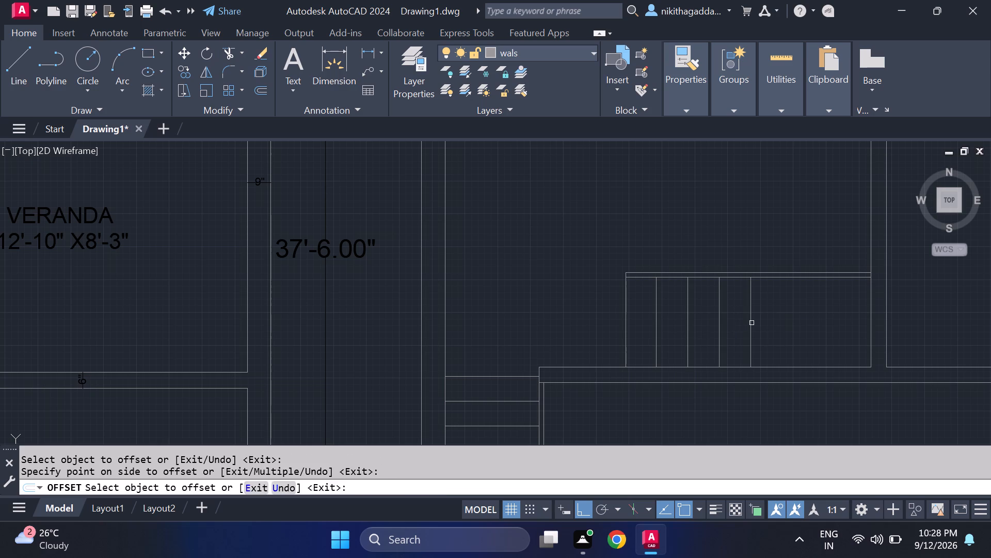
pyautogui.click(752, 323)
pyautogui.click(787, 328)
pyautogui.click(782, 328)
pyautogui.click(830, 329)
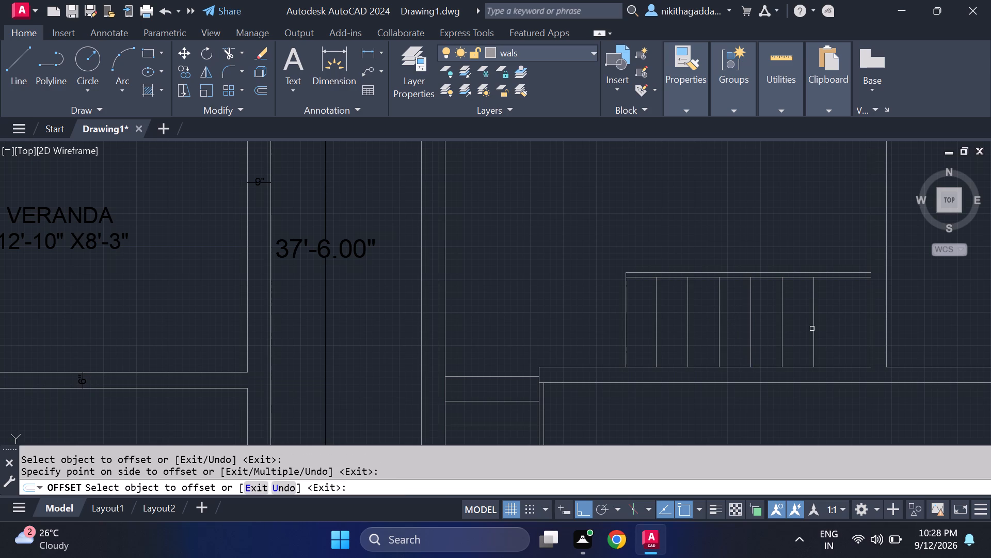
pyautogui.click(812, 329)
pyautogui.click(851, 327)
pyautogui.scroll(-3, 850, 330)
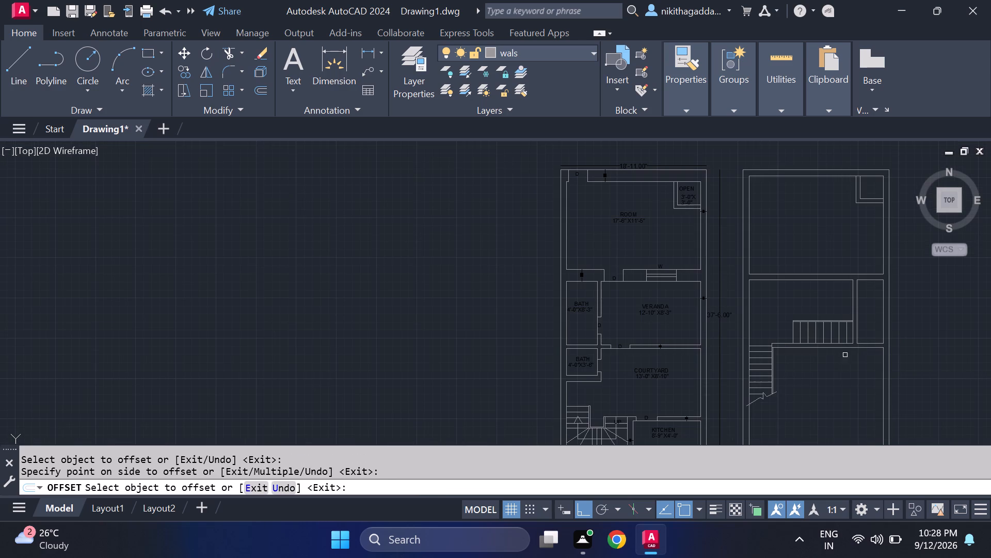
pyautogui.moveTo(838, 379); pyautogui.dragTo(778, 391, button='middle')
pyautogui.middleClick(778, 391)
pyautogui.scroll(2, 778, 387)
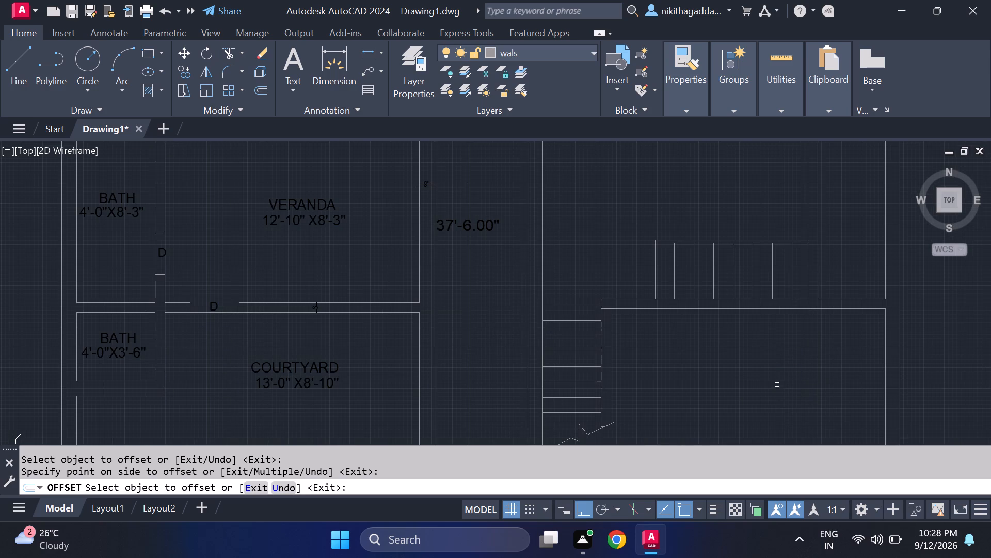
pyautogui.press('Escape')
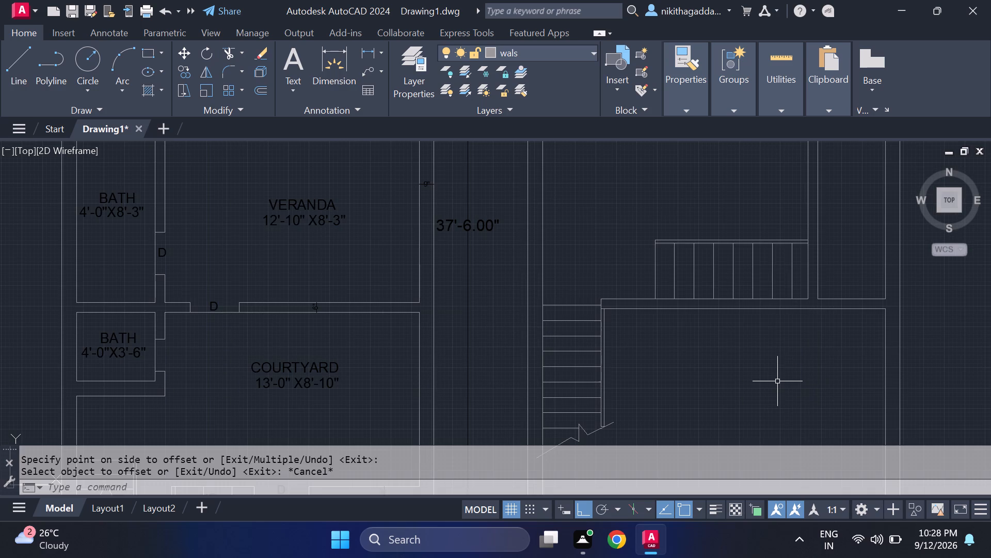
# Draw a line 2'6" south from the midpoint of the middle room's north wall, then east to the partition and back west to the outer wall.
pyautogui.moveTo(769, 381); pyautogui.dragTo(784, 445, button='middle')
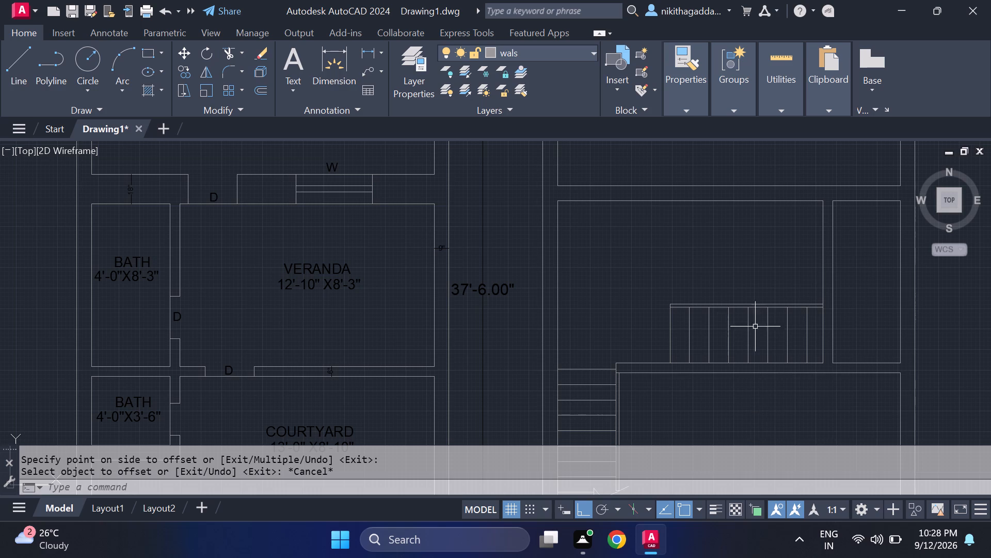
pyautogui.moveTo(717, 265); pyautogui.dragTo(693, 321, button='middle')
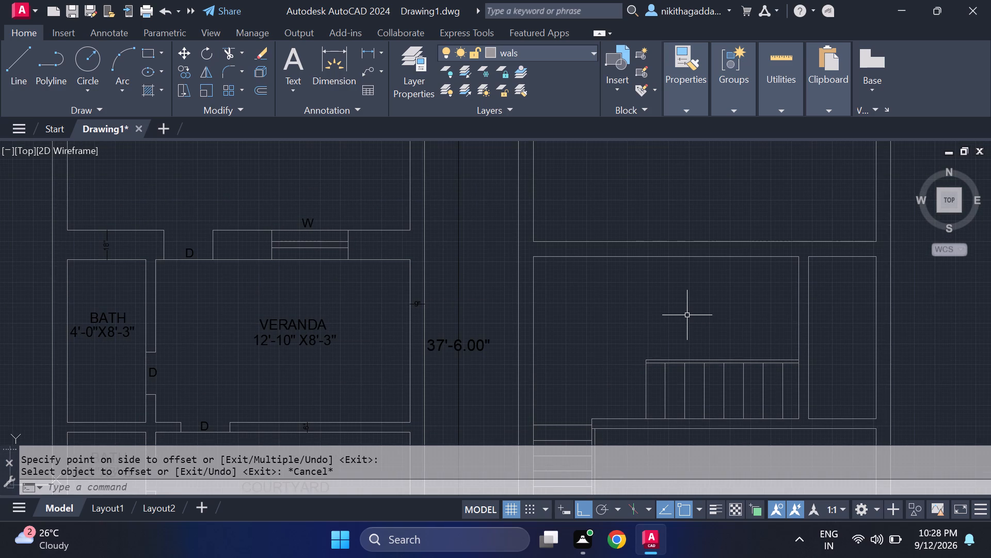
pyautogui.press('l')
pyautogui.press('Return')
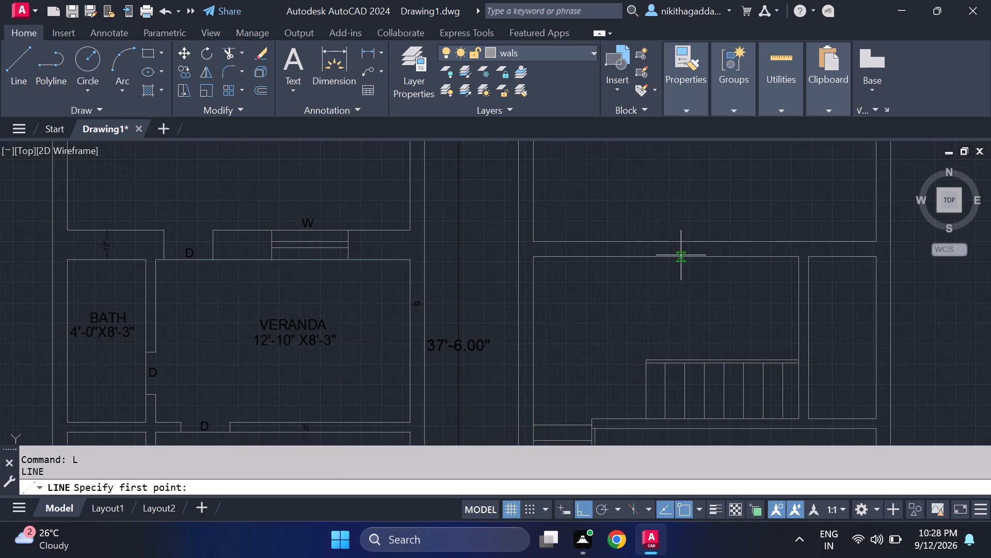
pyautogui.click(669, 259)
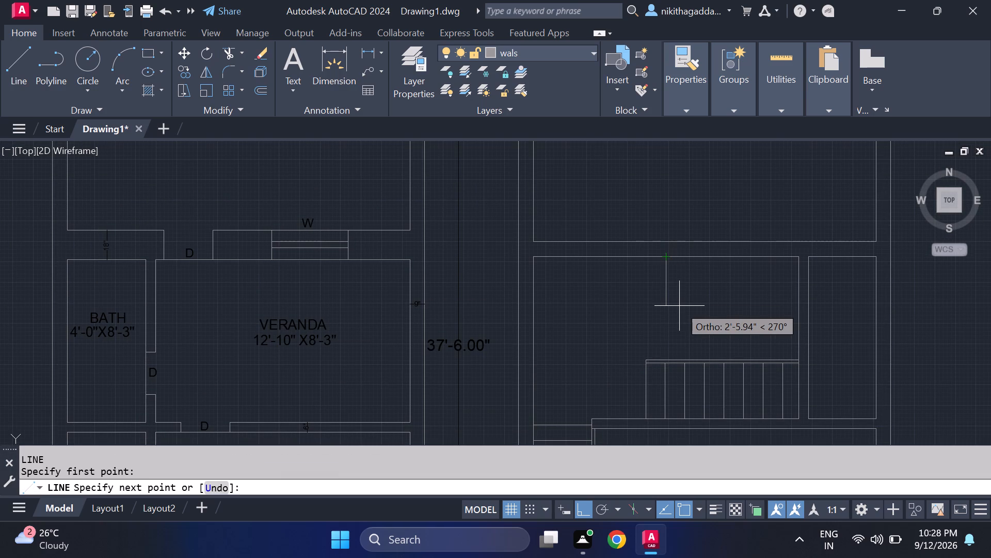
pyautogui.press('2')
pyautogui.write("'6")
pyautogui.hotkey('shift', '"')
pyautogui.press('Return')
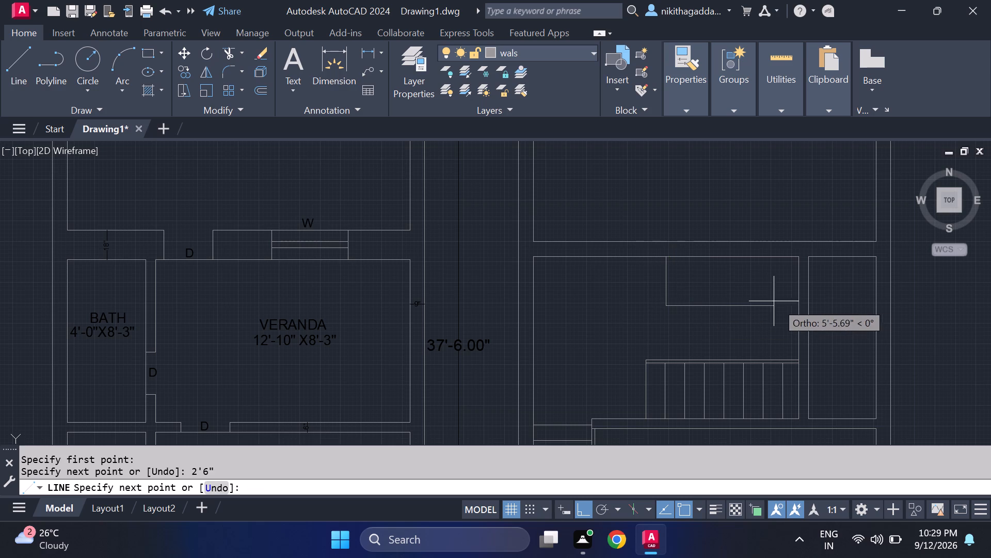
pyautogui.click(798, 306)
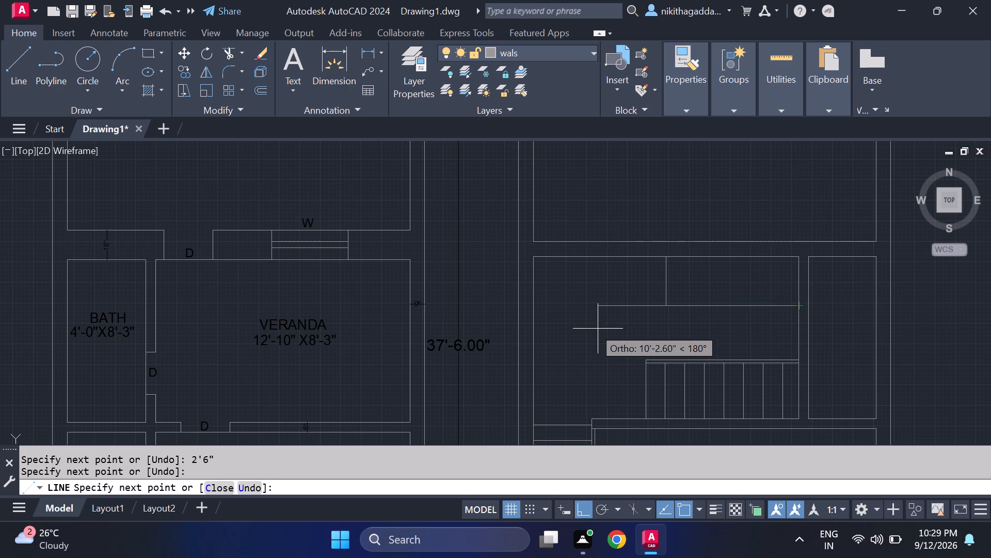
pyautogui.click(533, 307)
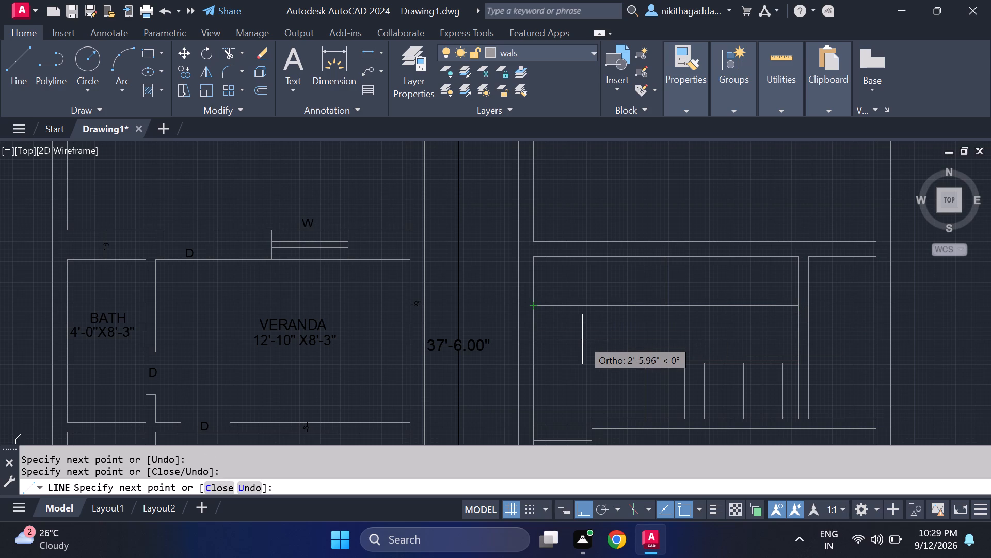
pyautogui.press('Escape')
# Trim away the short vertical line between the middle room's north wall and the new horizontal line.
pyautogui.write('TR')
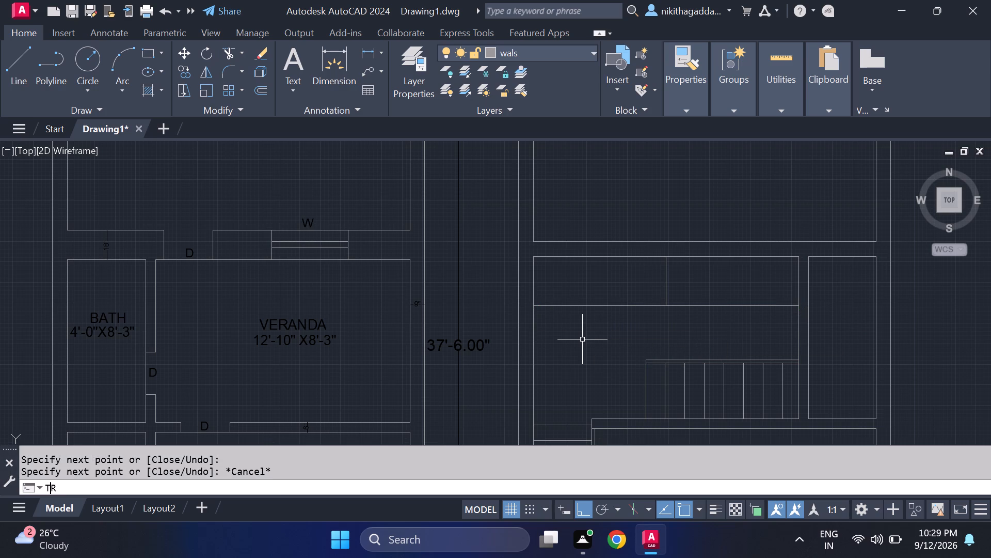
pyautogui.press('Return')
pyautogui.moveTo(692, 276); pyautogui.dragTo(676, 280)
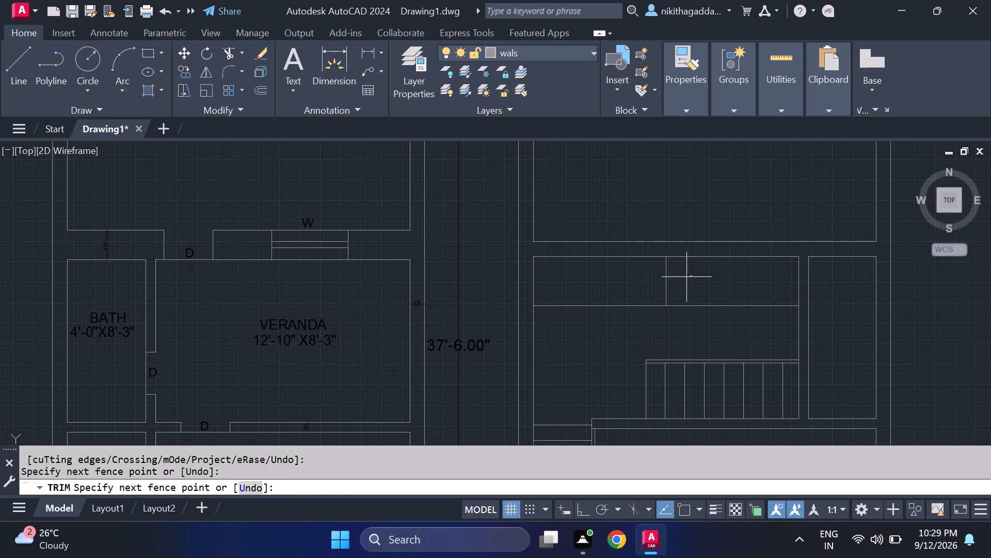
pyautogui.moveTo(676, 280); pyautogui.dragTo(650, 287)
pyautogui.scroll(2, 664, 260)
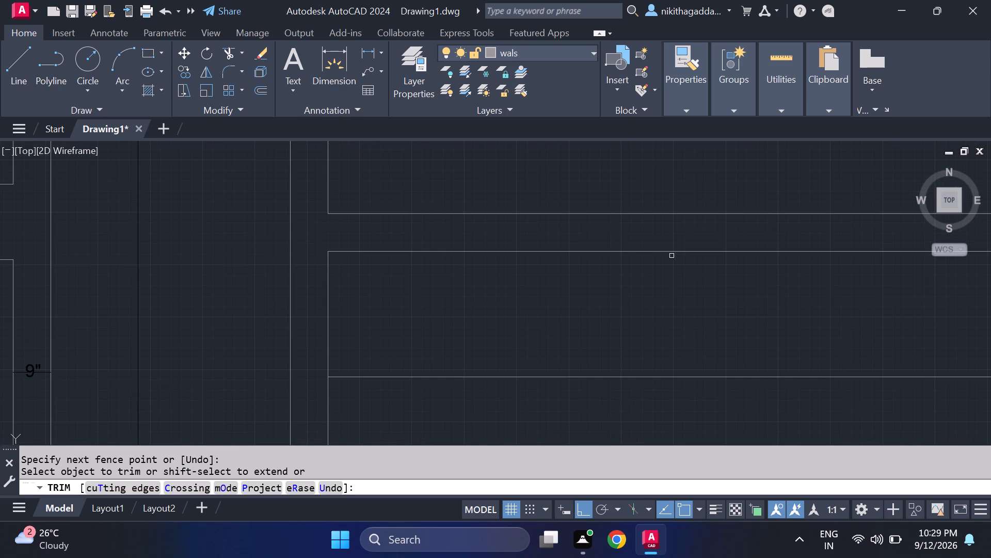
pyautogui.scroll(-2, 693, 318)
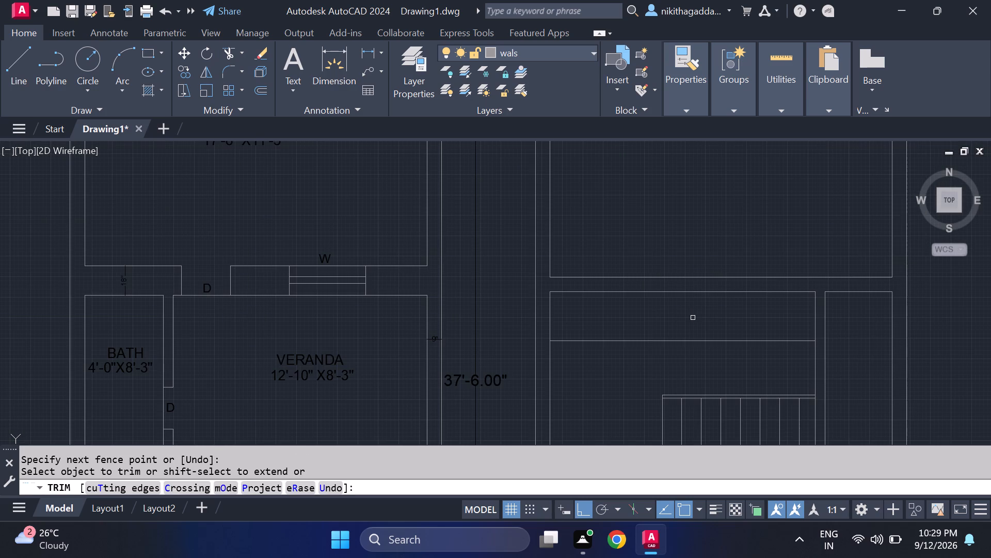
pyautogui.press('Escape')
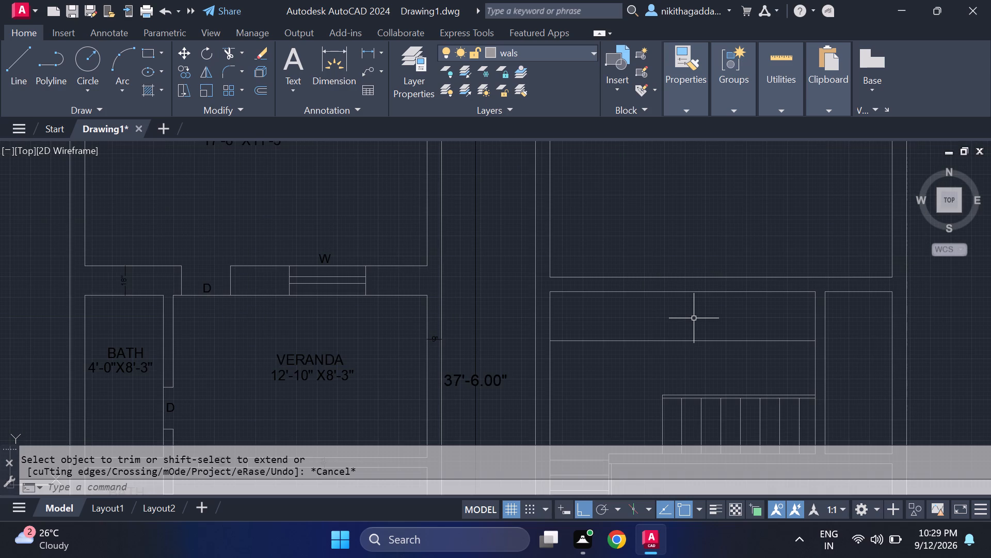
# With the new horizontal lines selected, load the ACAD_ISO03W100 (ISO dash space) linetype and make it current.
pyautogui.click(722, 328)
pyautogui.click(648, 369)
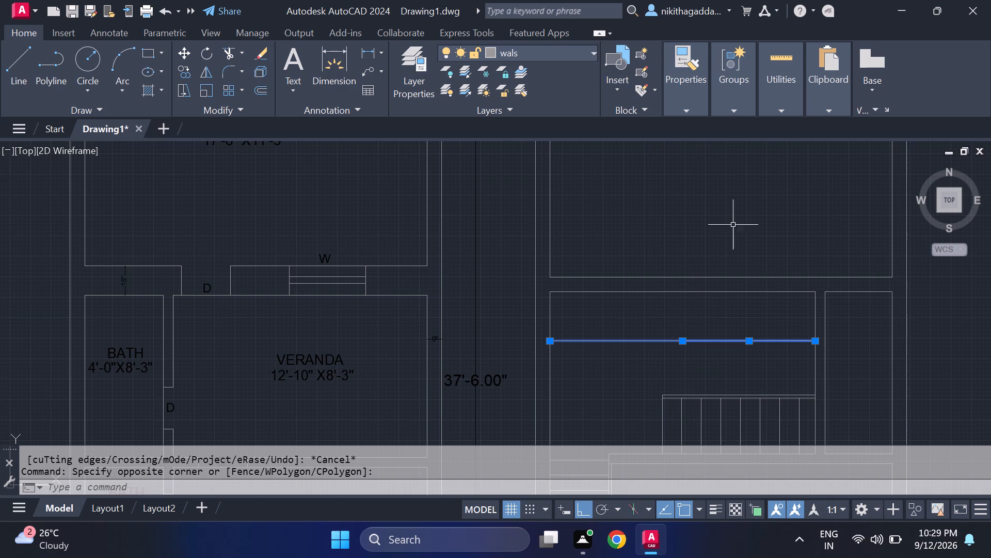
pyautogui.click(698, 94)
pyautogui.click(853, 165)
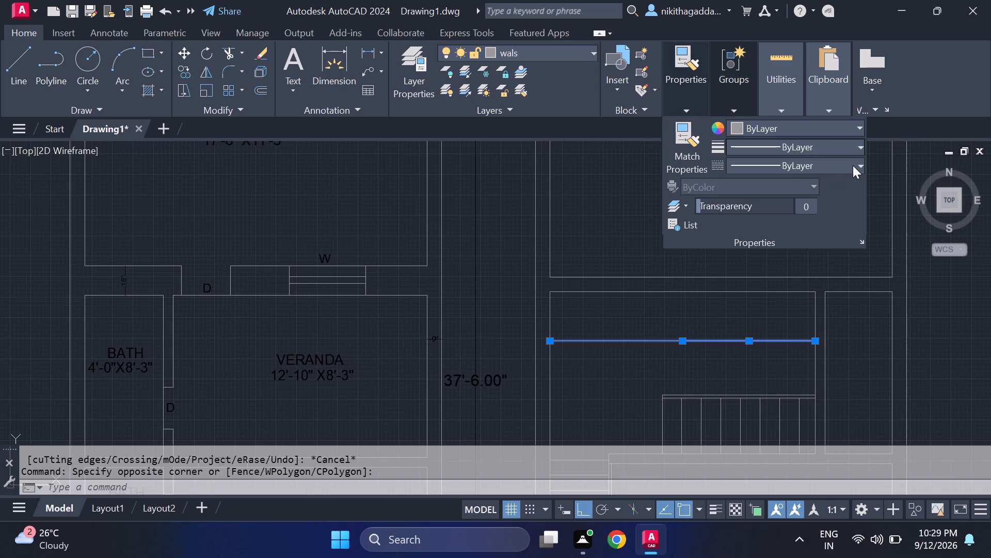
pyautogui.click(747, 241)
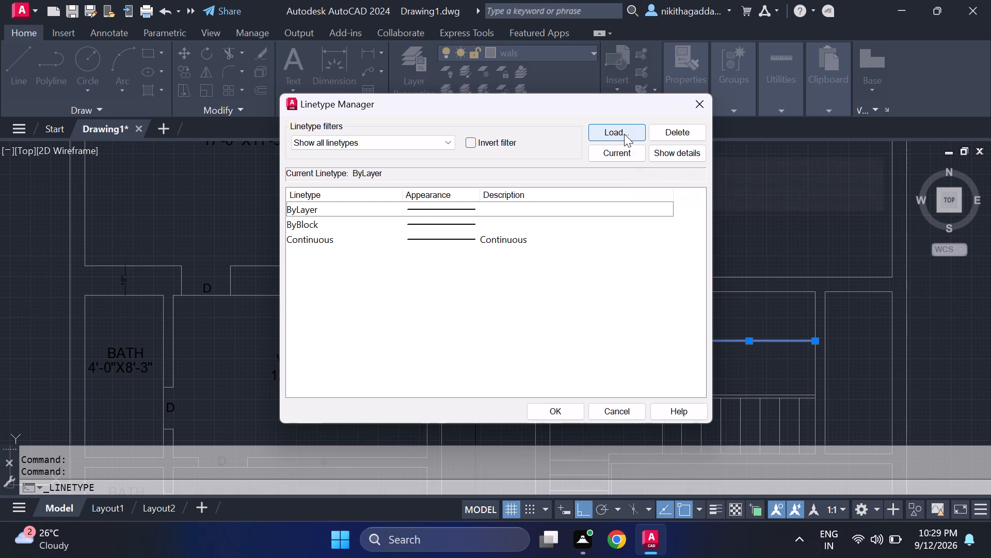
pyautogui.click(624, 134)
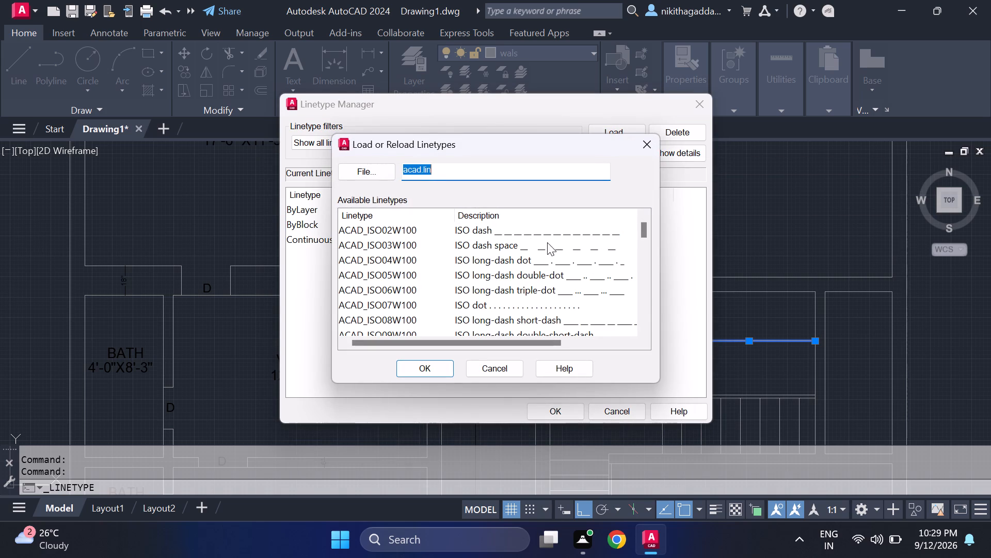
pyautogui.click(556, 248)
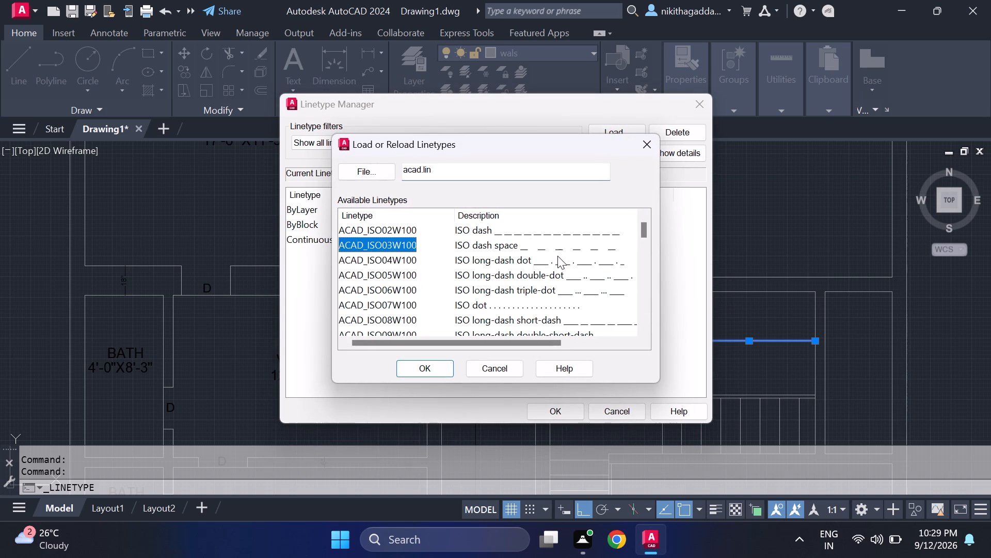
pyautogui.click(440, 374)
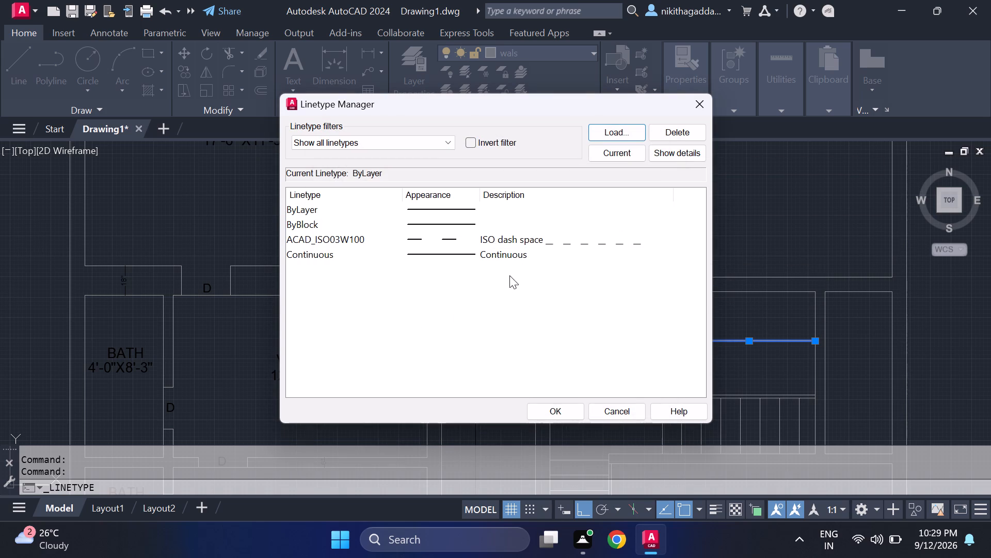
pyautogui.click(554, 243)
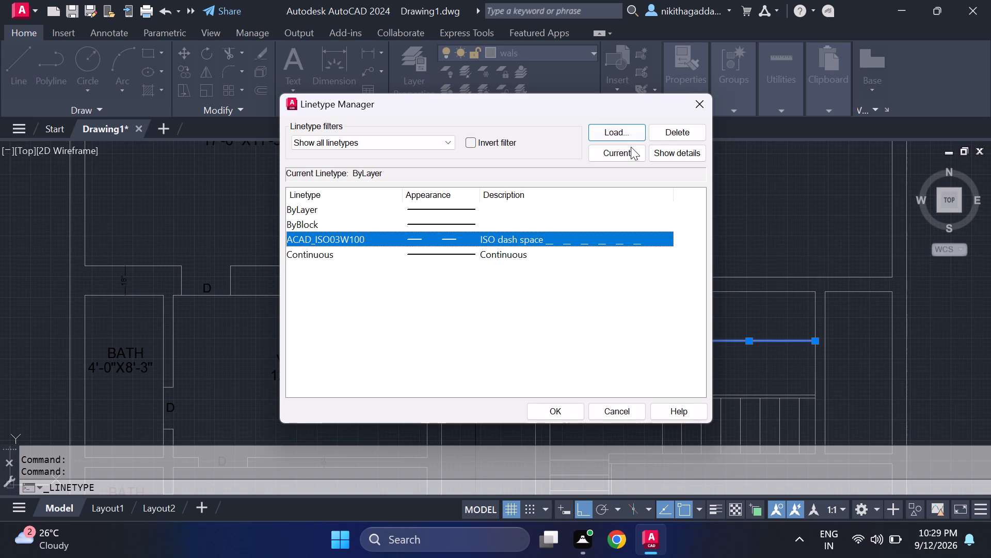
pyautogui.click(630, 149)
pyautogui.click(565, 402)
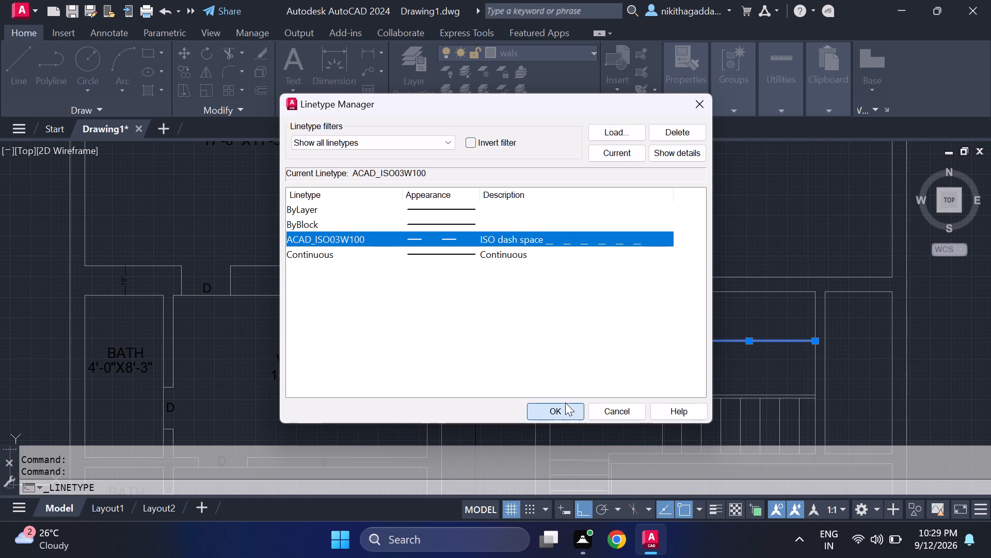
# Apply the ACAD_ISO03W100 linetype to the horizontal lines crossing the middle room.
pyautogui.moveTo(701, 334); pyautogui.dragTo(696, 340)
pyautogui.moveTo(635, 378); pyautogui.dragTo(637, 368)
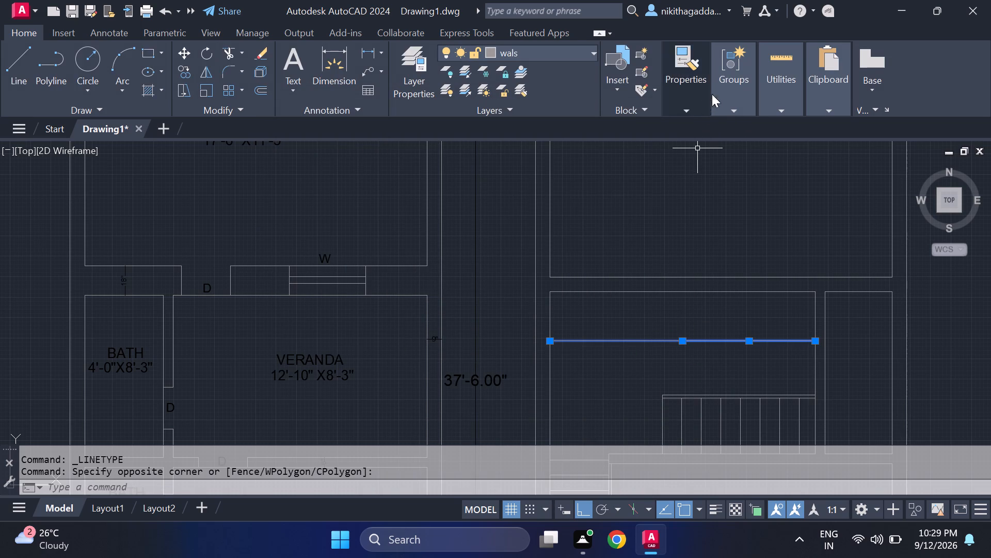
pyautogui.click(693, 109)
pyautogui.click(849, 167)
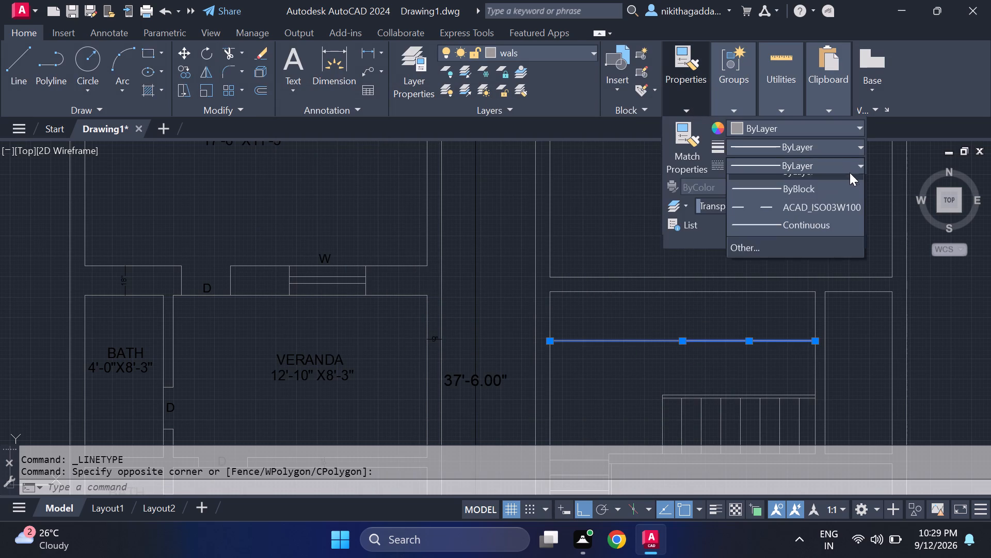
pyautogui.click(838, 221)
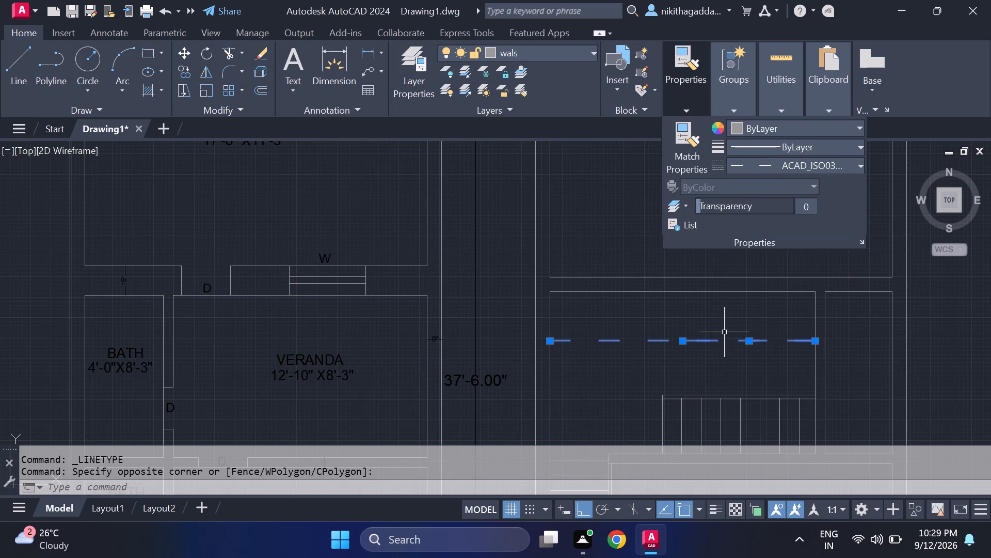
pyautogui.press('Escape')
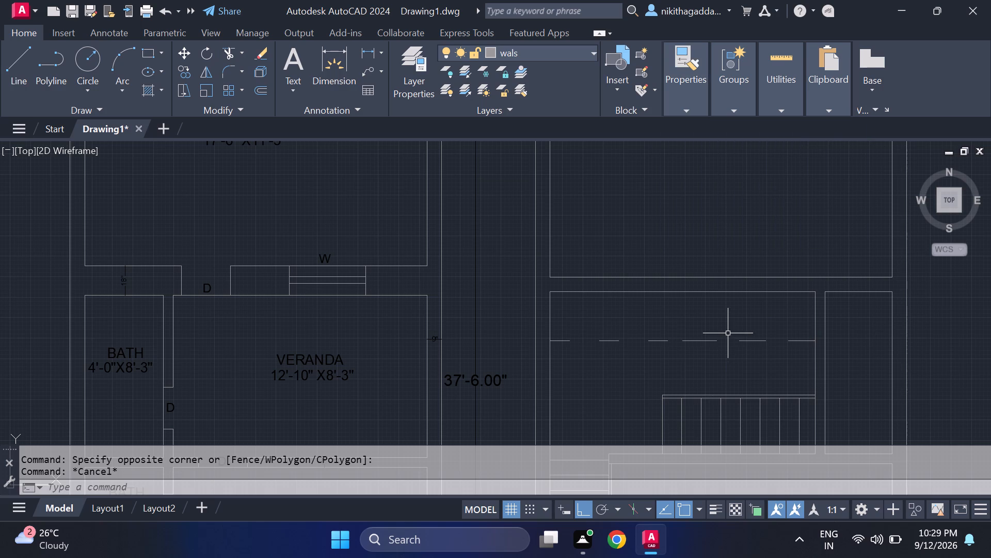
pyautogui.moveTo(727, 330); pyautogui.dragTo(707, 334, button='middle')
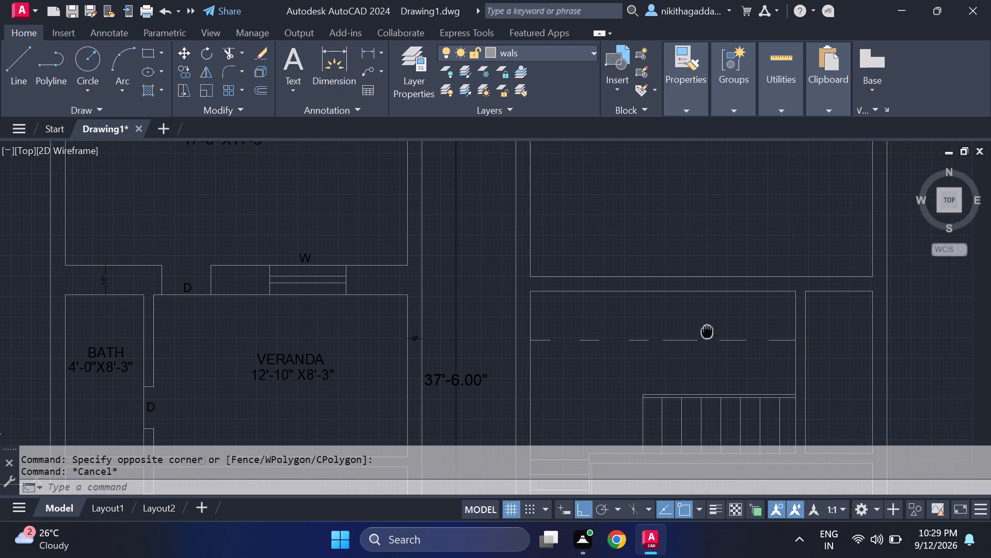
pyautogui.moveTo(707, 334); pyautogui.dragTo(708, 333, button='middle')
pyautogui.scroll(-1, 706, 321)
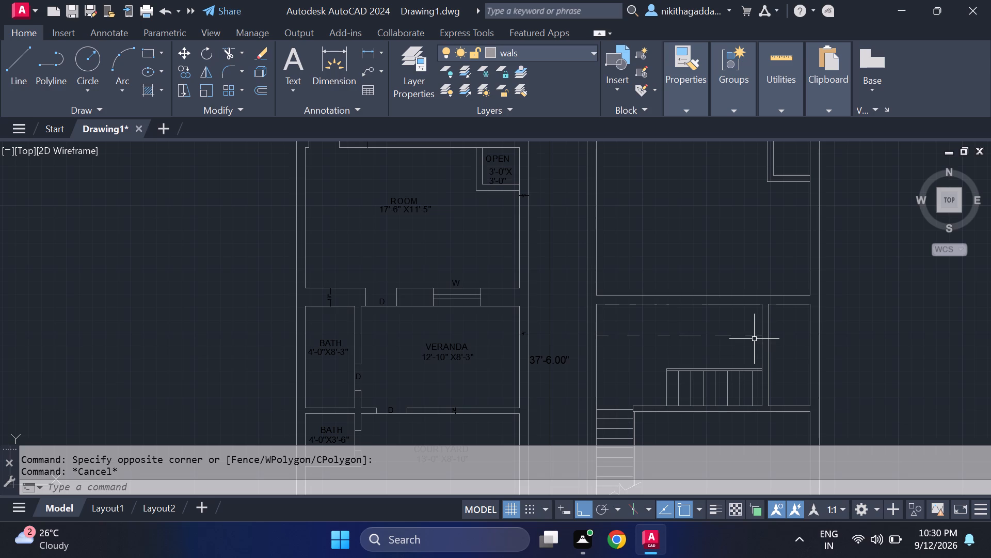
# Draw a rectangular window opening across the wall thickness in the south wall of the small east room, using Line.
pyautogui.scroll(1, 754, 335)
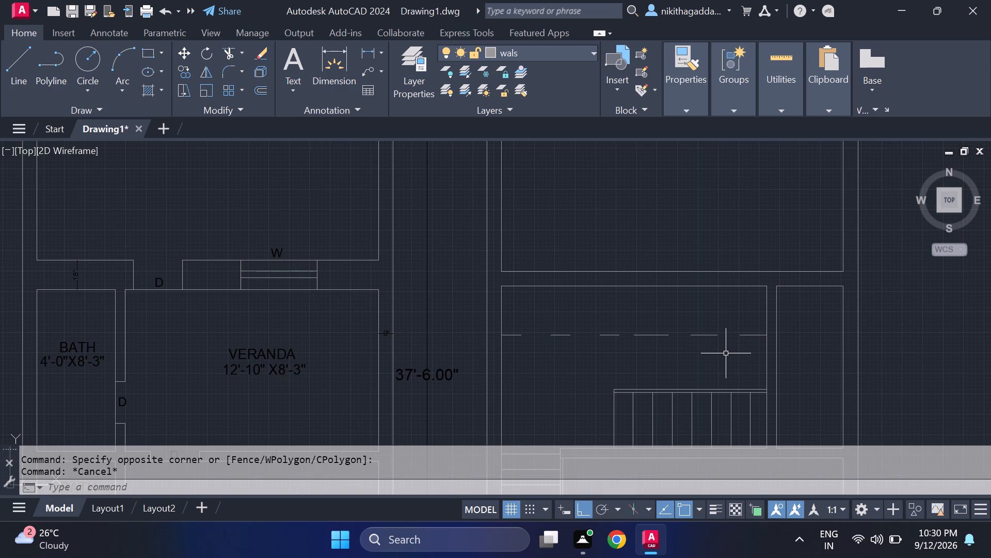
pyautogui.scroll(-2, 726, 353)
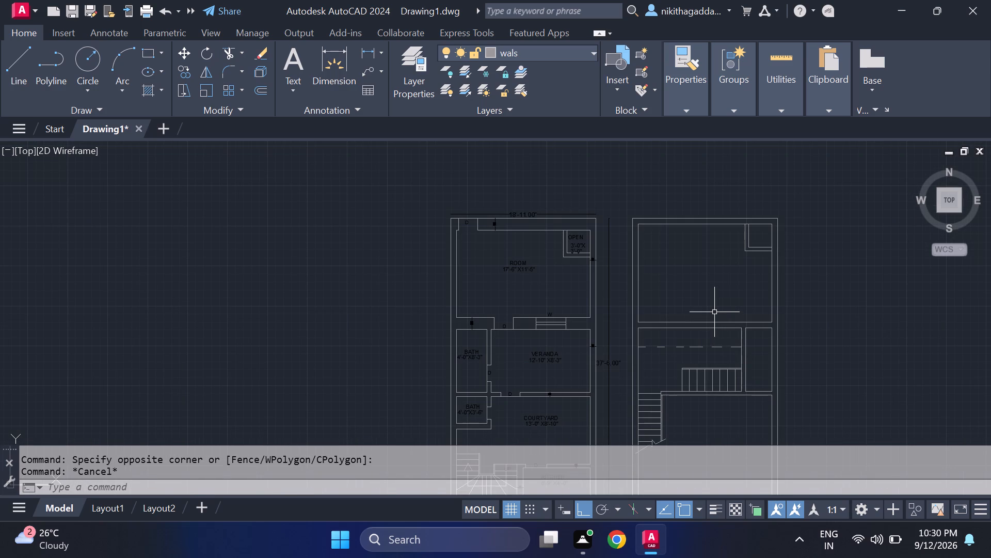
pyautogui.moveTo(711, 298); pyautogui.dragTo(683, 245, button='middle')
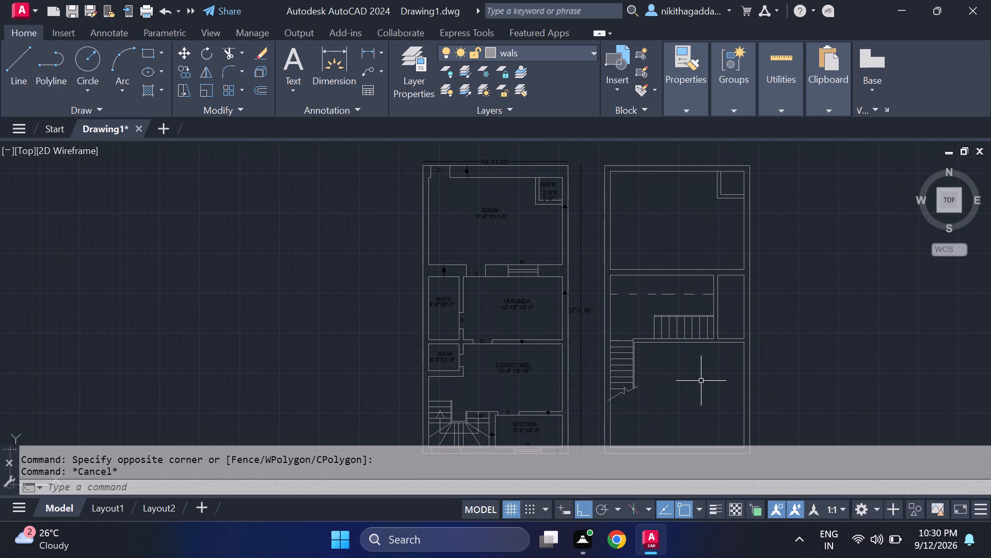
pyautogui.press('l')
pyautogui.press('Return')
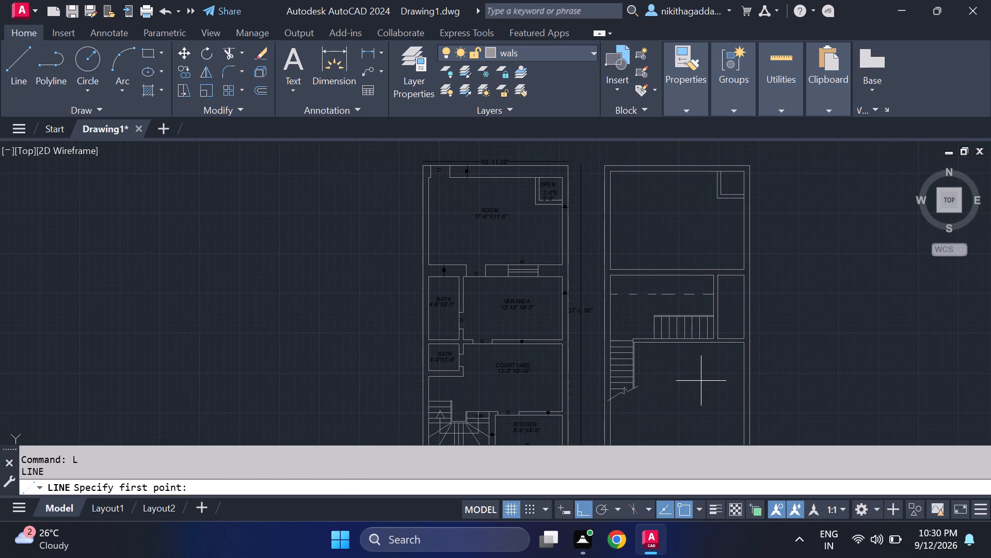
pyautogui.scroll(3, 728, 340)
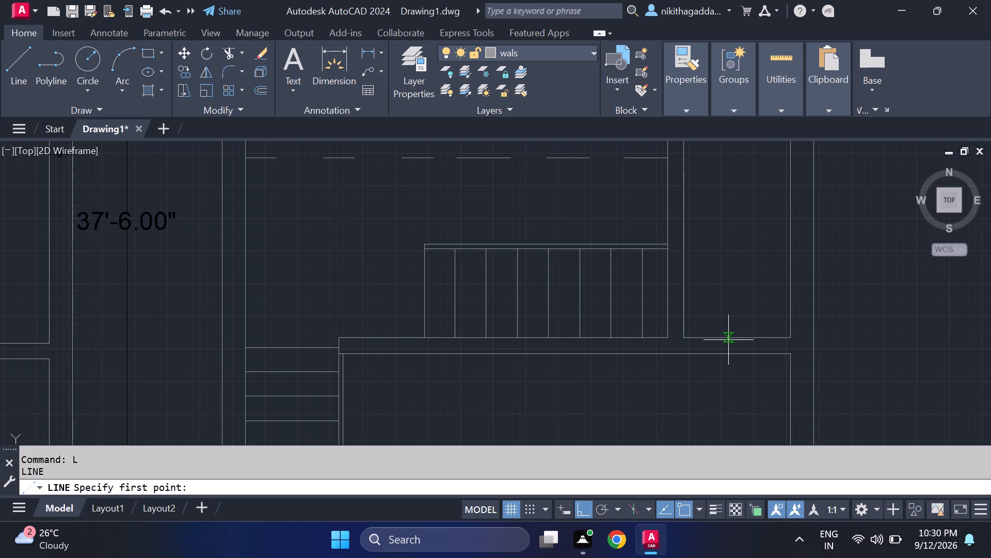
pyautogui.scroll(1, 728, 340)
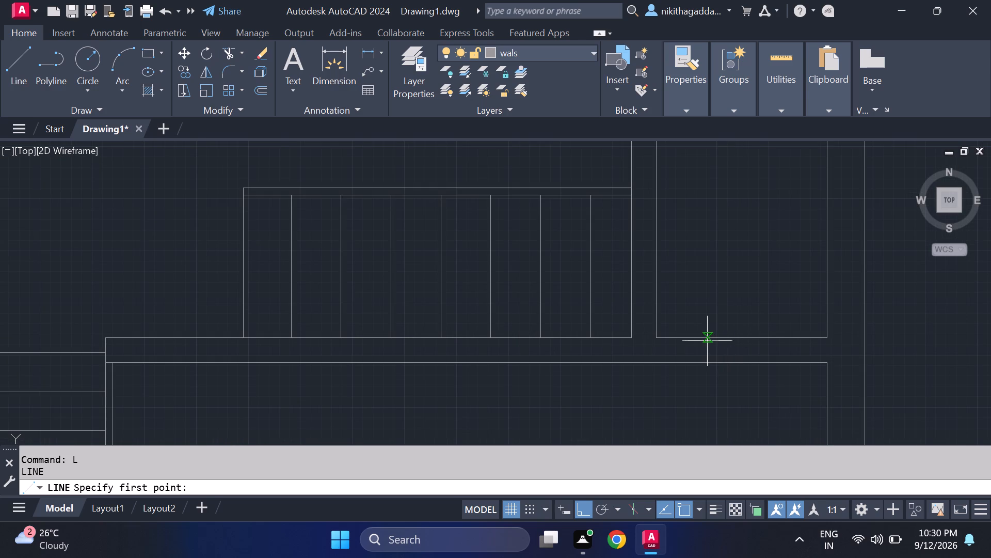
pyautogui.moveTo(705, 338); pyautogui.dragTo(704, 345)
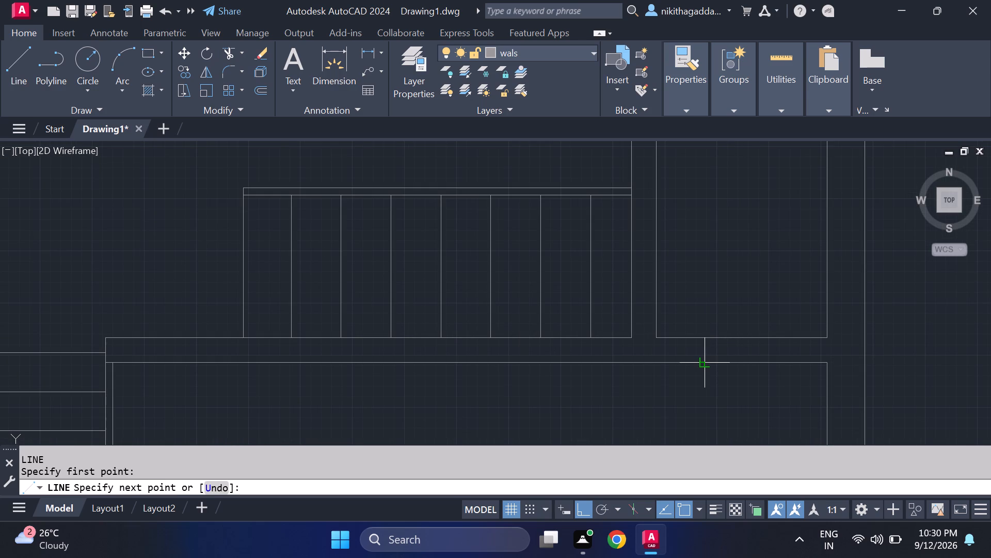
pyautogui.click(702, 363)
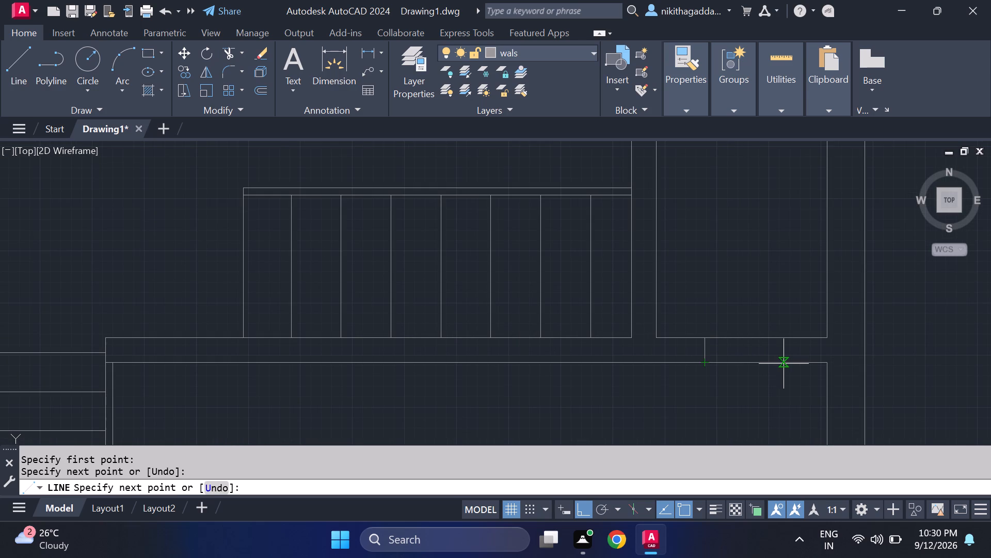
pyautogui.click(787, 364)
pyautogui.click(789, 342)
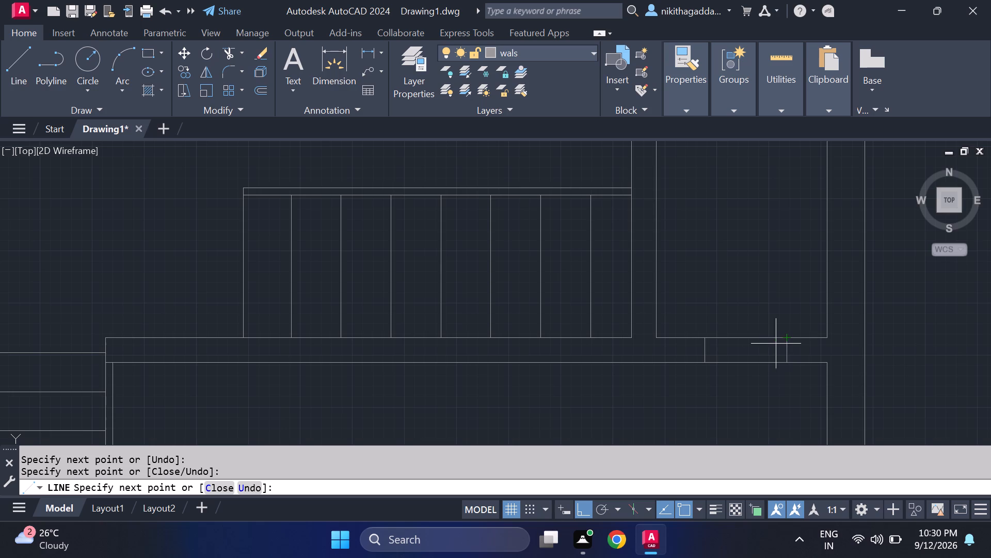
pyautogui.click(705, 338)
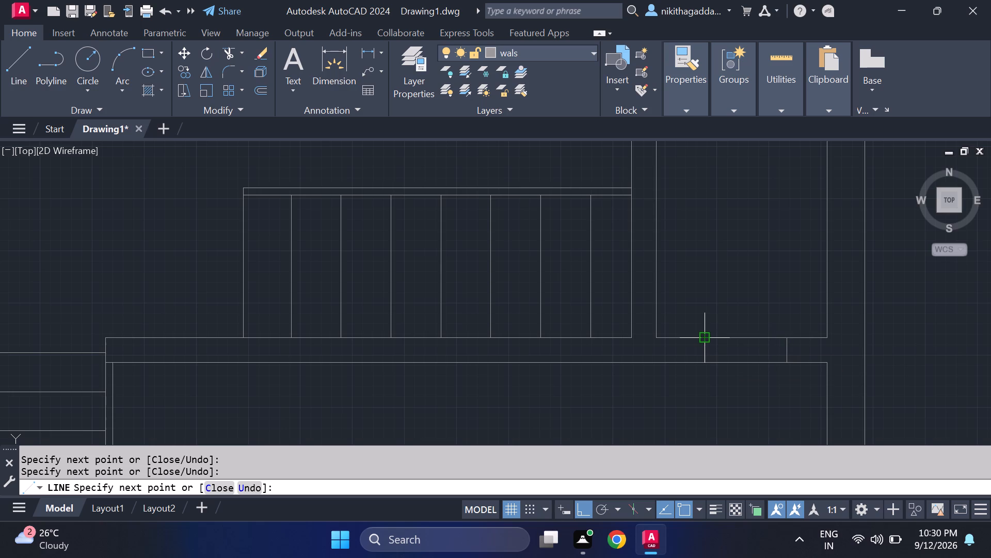
# Draw three parallel horizontal window lines between the opening's west and east ends, inside the wall.
pyautogui.scroll(3, 706, 342)
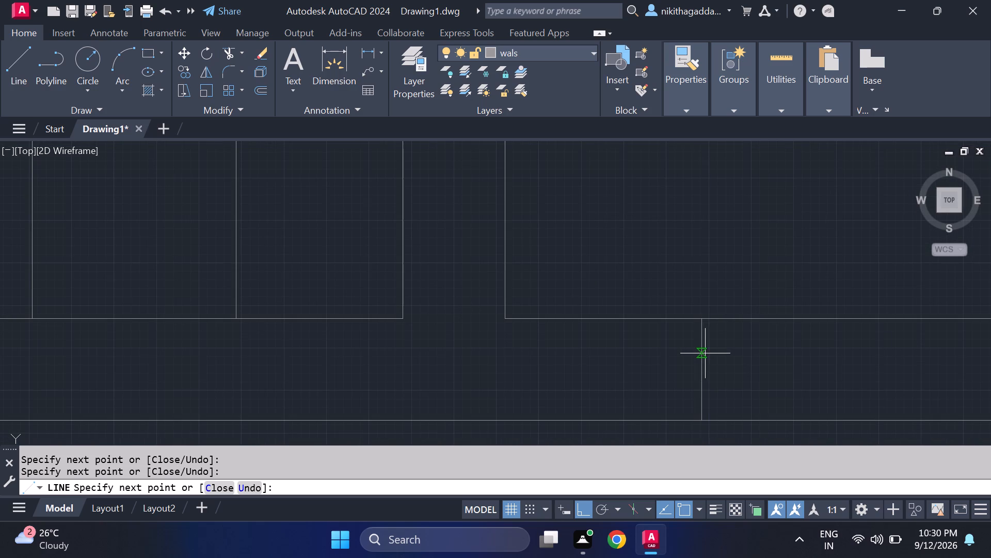
pyautogui.click(702, 355)
pyautogui.moveTo(914, 349); pyautogui.dragTo(728, 332, button='middle')
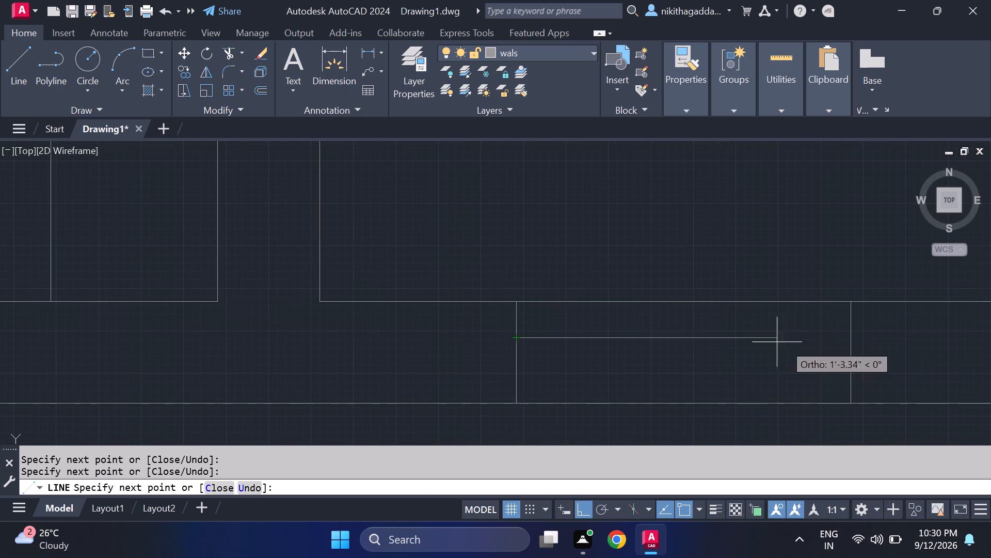
pyautogui.click(849, 342)
pyautogui.click(851, 350)
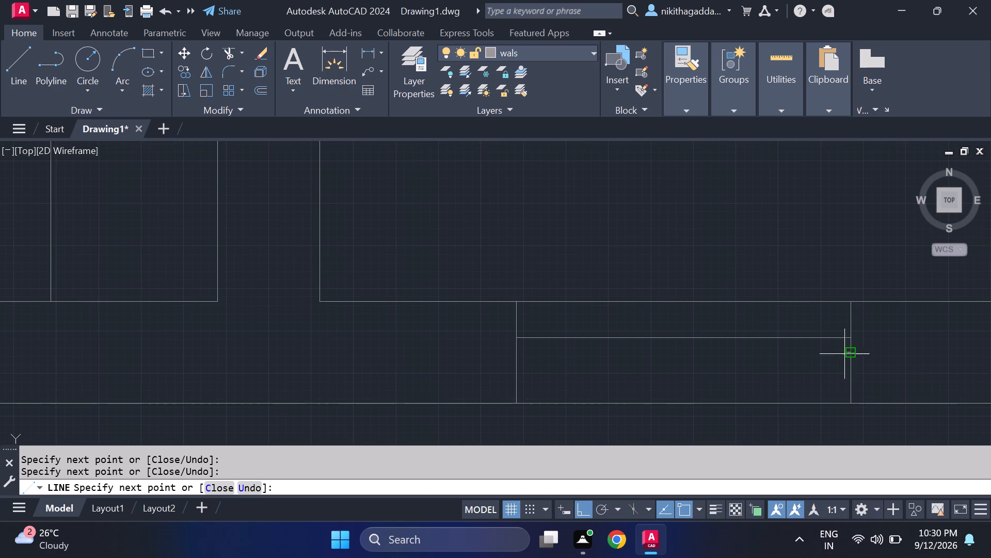
pyautogui.click(516, 355)
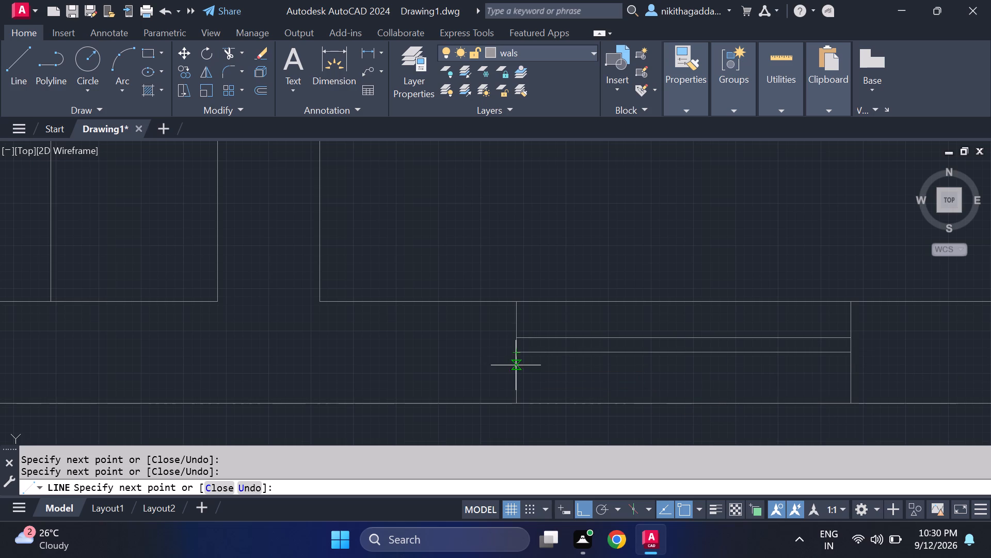
pyautogui.click(515, 367)
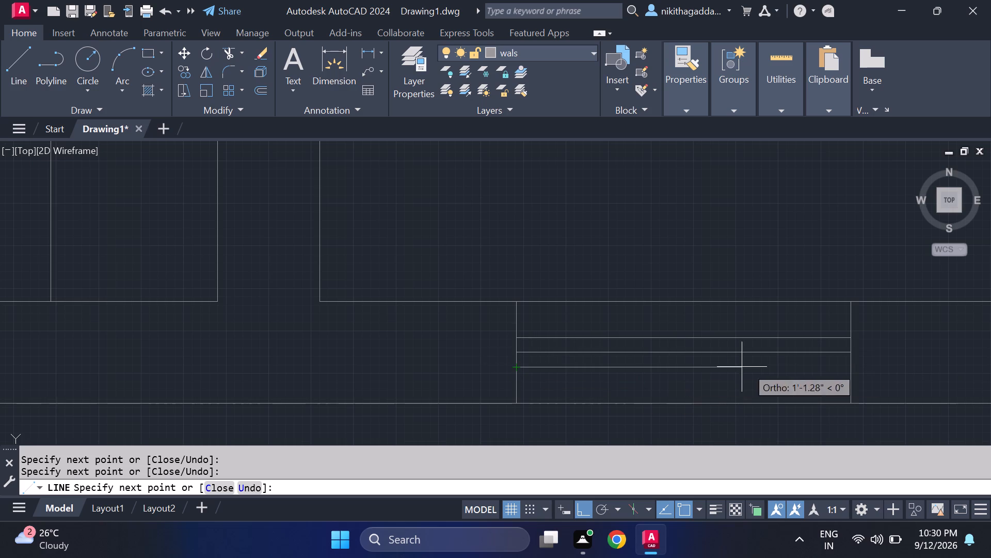
pyautogui.click(849, 369)
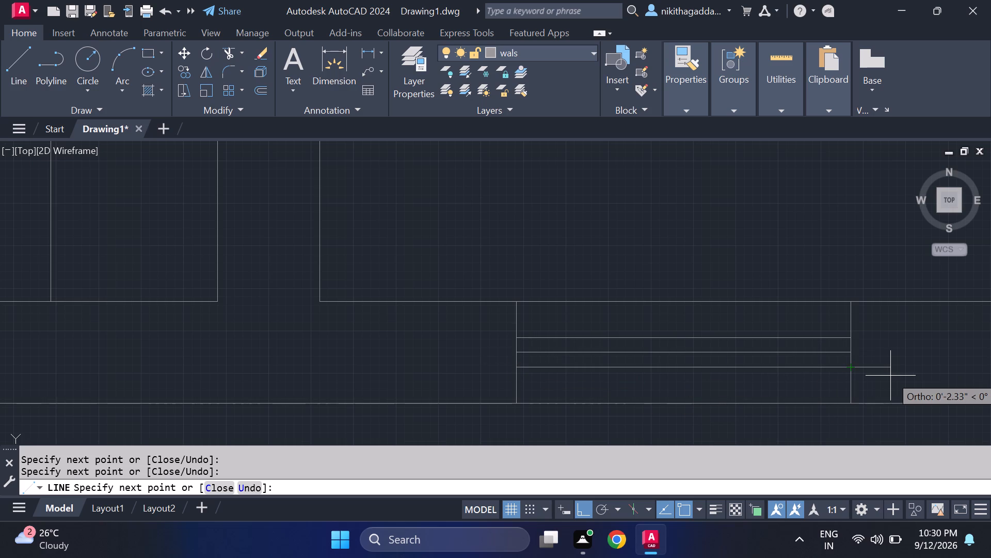
pyautogui.press('Escape')
# Draw a vertical centre line down the west staircase, from the midpoint of its northernmost tread line to the third tread line from the break.
pyautogui.scroll(-4, 811, 392)
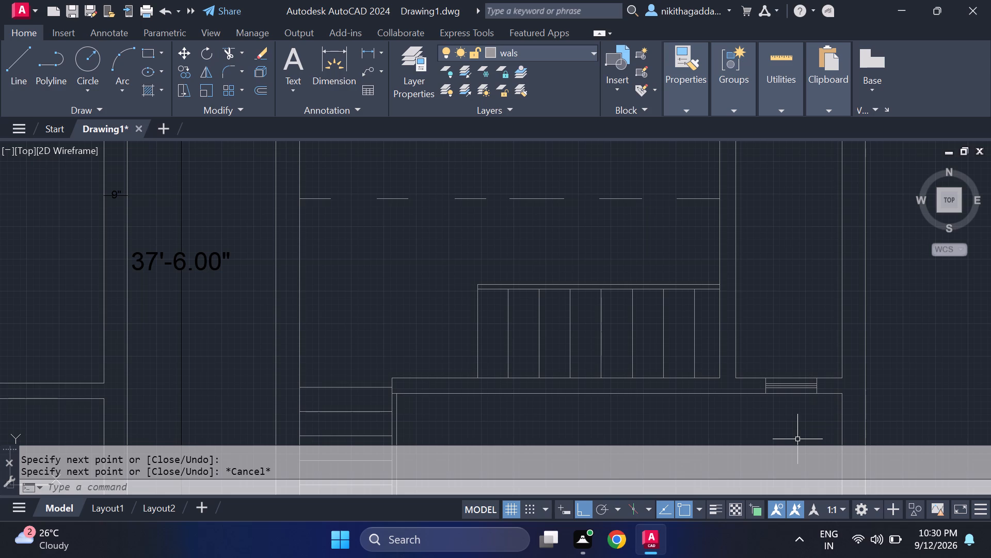
pyautogui.scroll(-2, 771, 398)
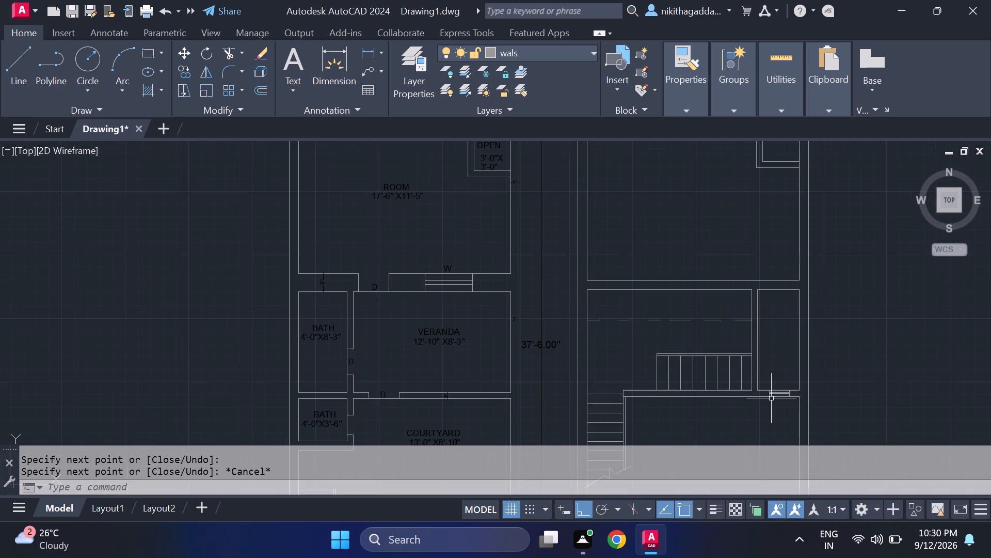
pyautogui.moveTo(788, 340); pyautogui.dragTo(770, 375, button='middle')
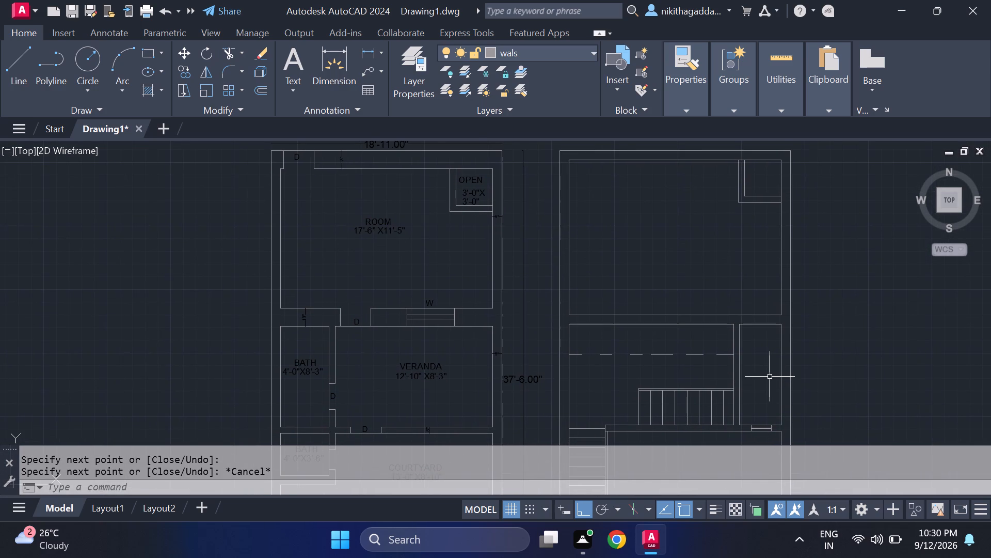
pyautogui.moveTo(766, 368); pyautogui.dragTo(764, 306, button='middle')
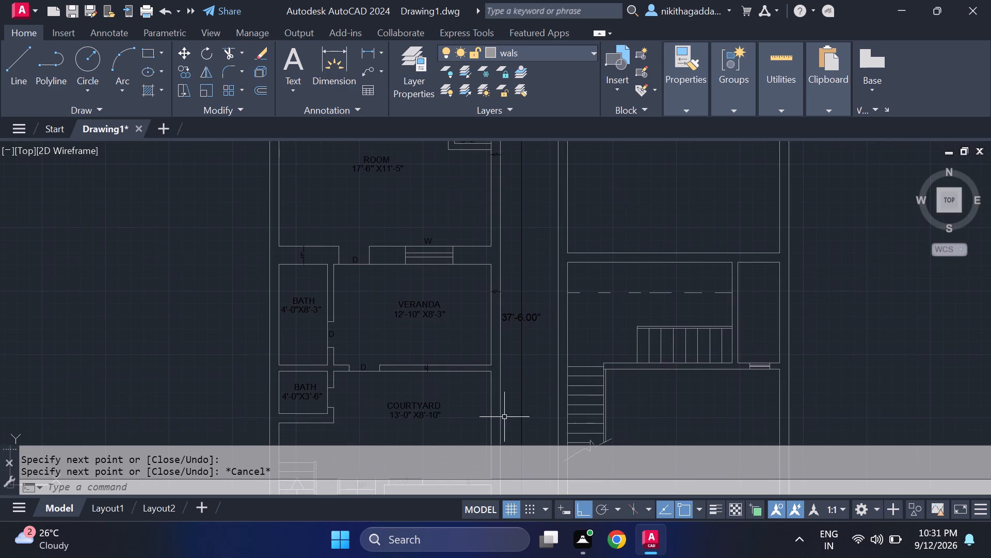
pyautogui.moveTo(357, 405); pyautogui.dragTo(405, 274, button='middle')
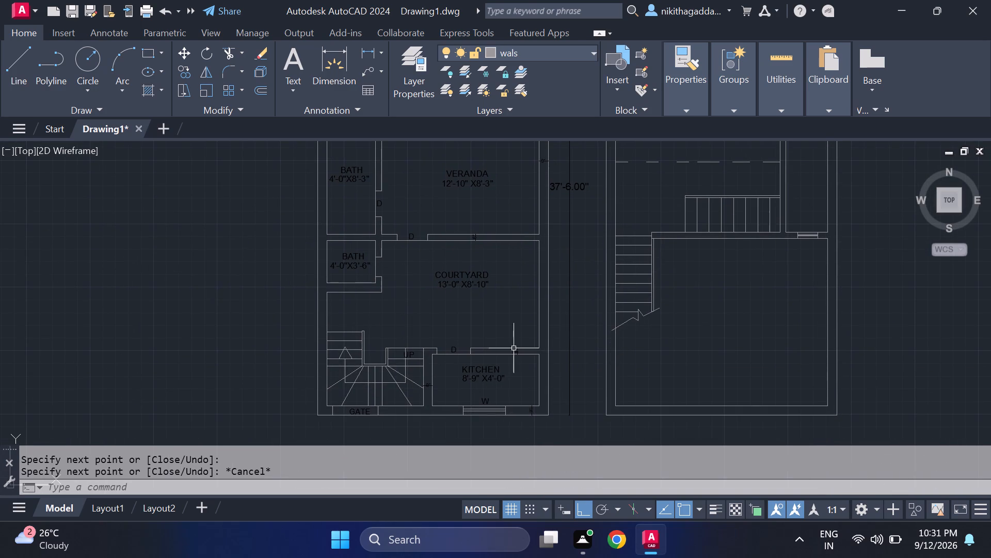
pyautogui.press('l')
pyautogui.press('Return')
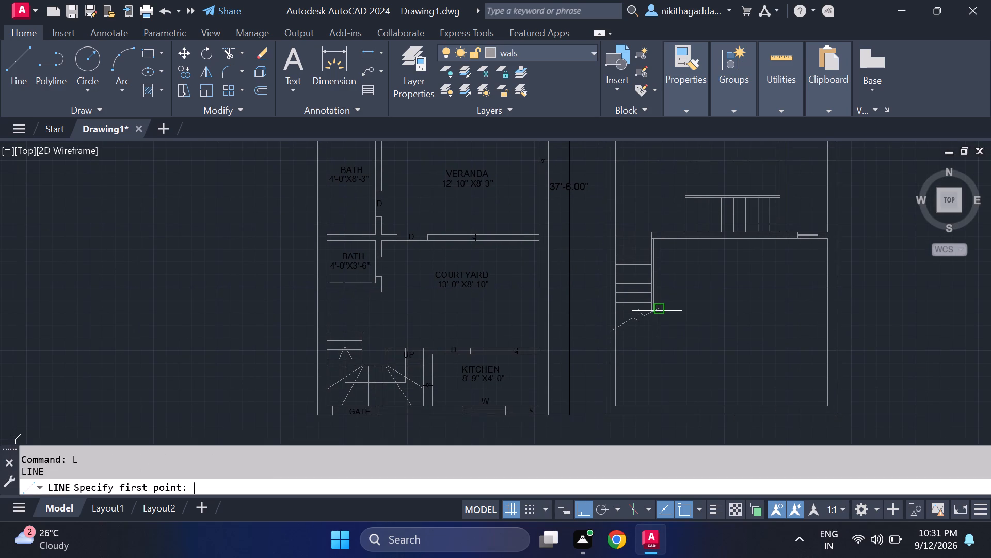
pyautogui.scroll(1, 670, 266)
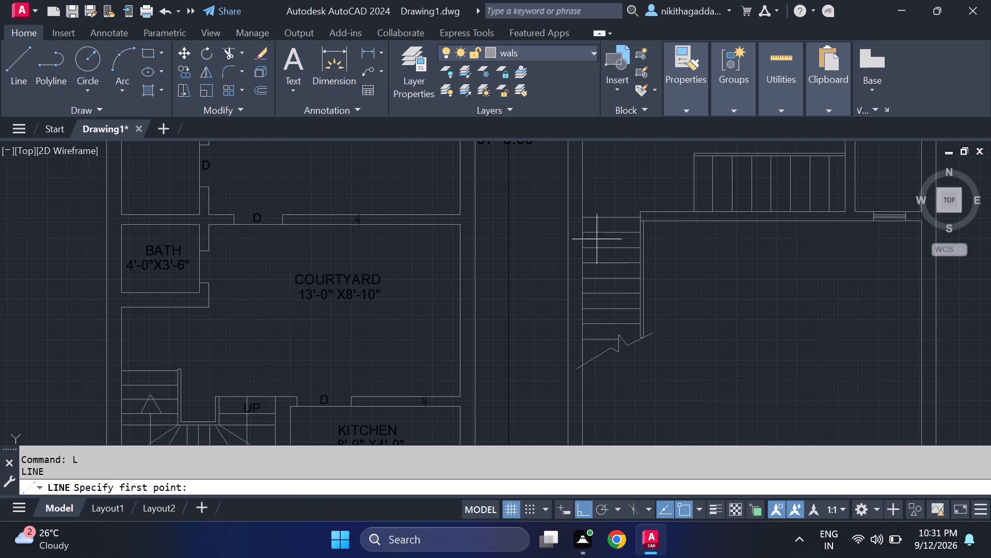
pyautogui.click(606, 218)
pyautogui.scroll(2, 616, 285)
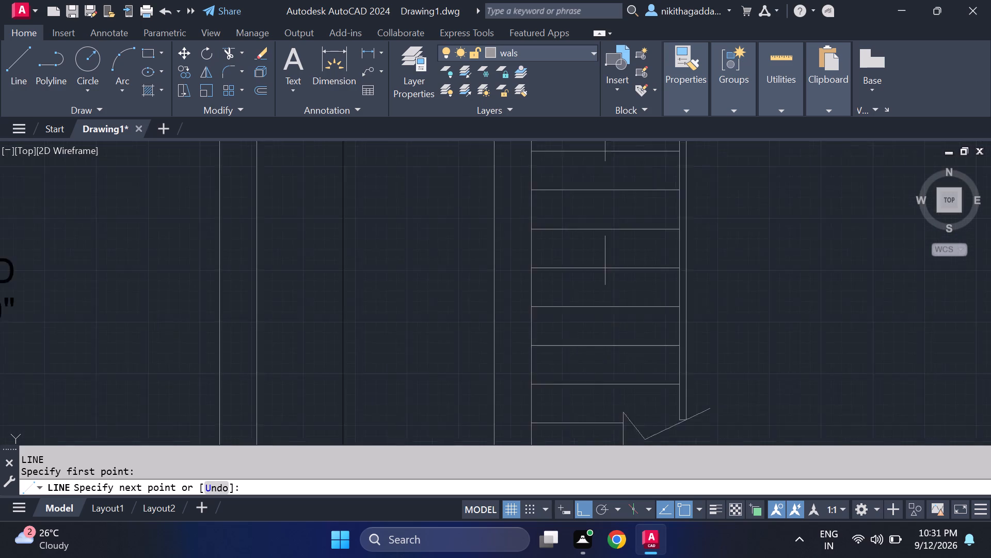
pyautogui.scroll(1, 616, 285)
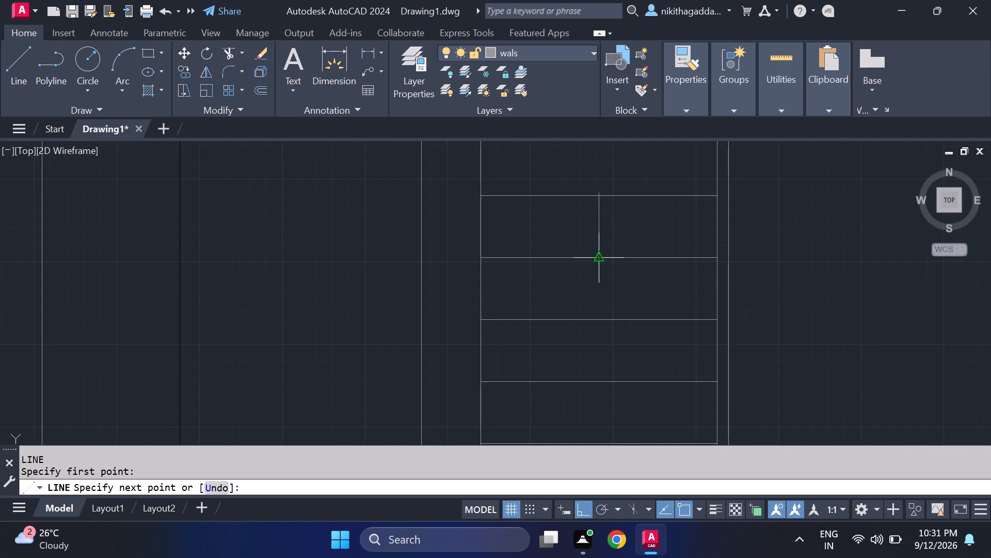
pyautogui.scroll(-2, 654, 334)
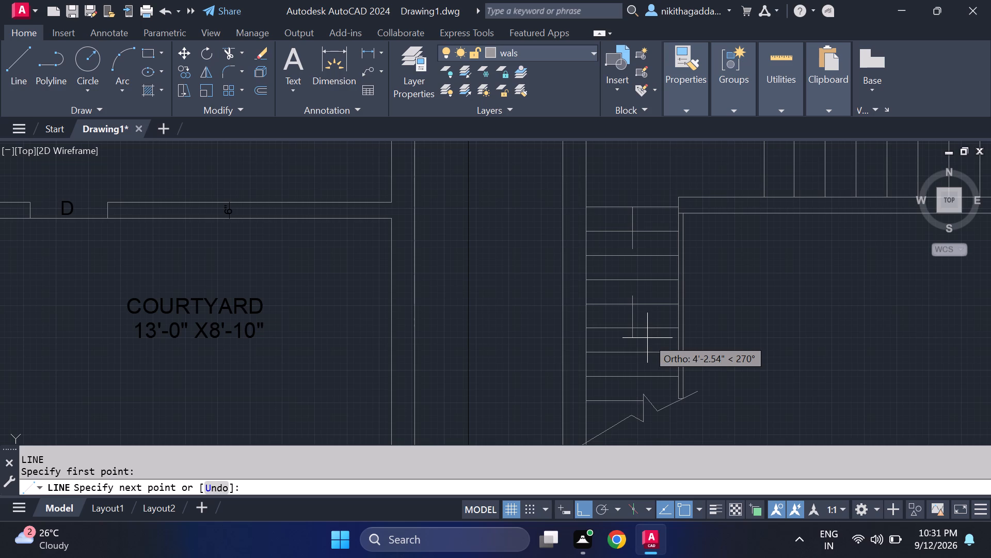
pyautogui.scroll(2, 627, 337)
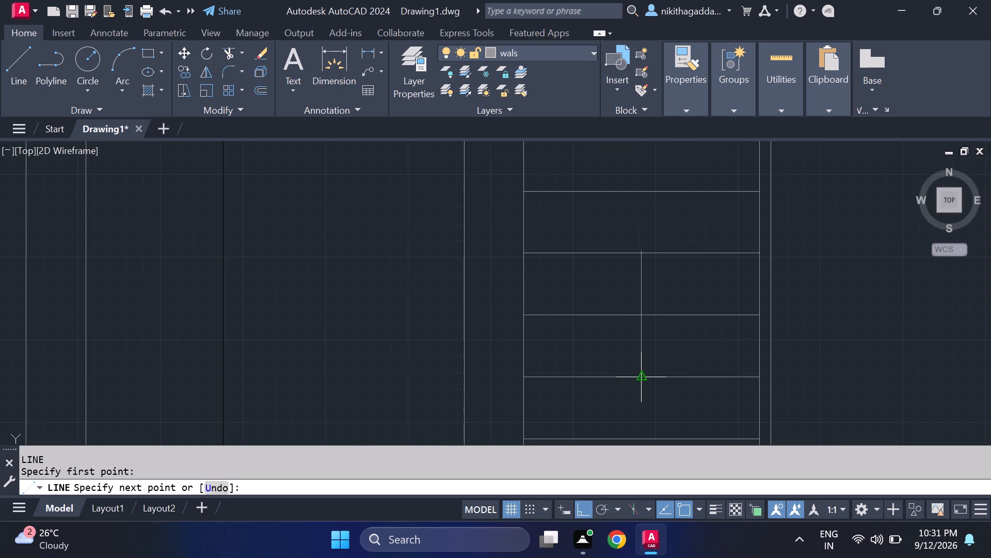
pyautogui.click(645, 379)
pyautogui.press('Escape')
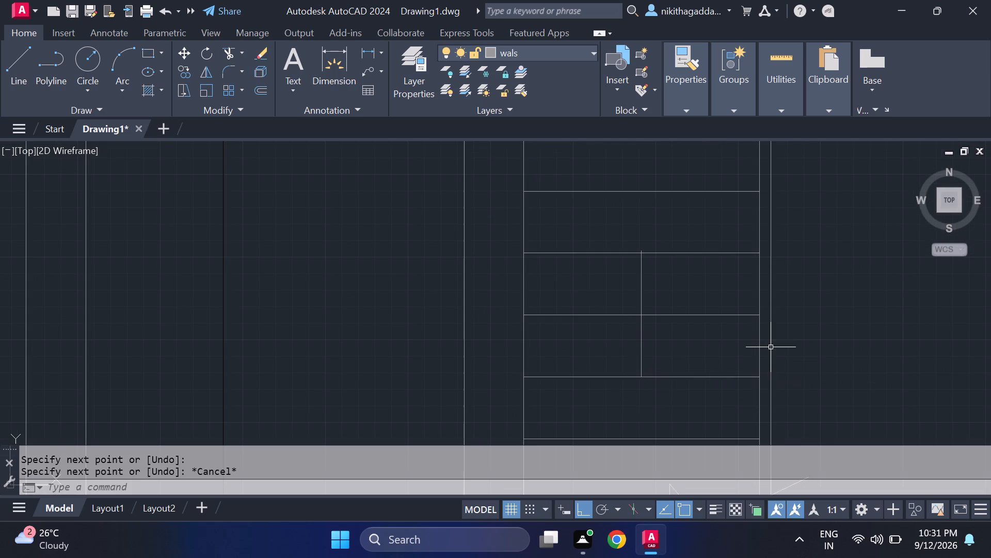
# Set the linetype of the west staircase's centre line to ByLayer.
pyautogui.moveTo(655, 349); pyautogui.dragTo(636, 351)
pyautogui.click(576, 365)
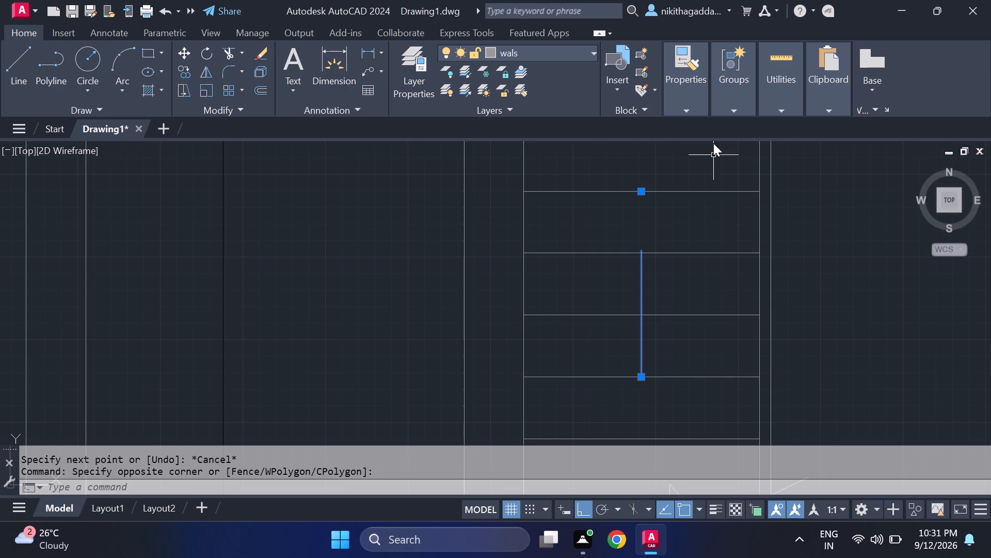
pyautogui.click(689, 106)
pyautogui.click(850, 162)
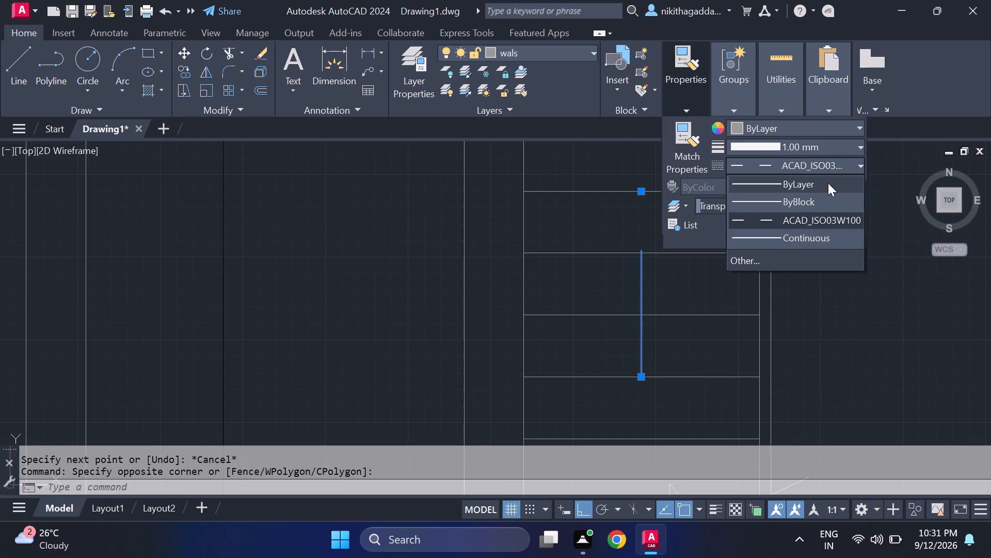
pyautogui.click(804, 189)
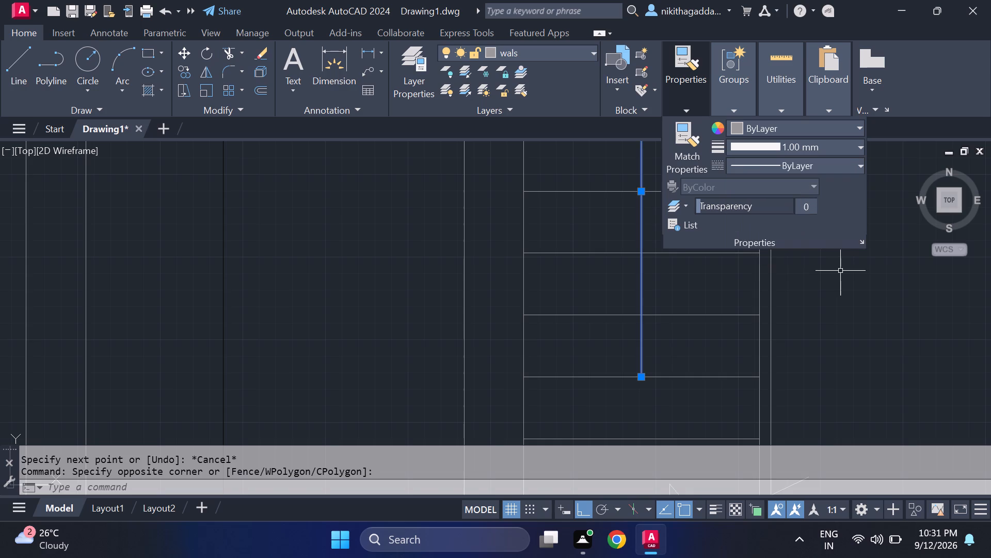
pyautogui.press('Escape')
# Draw a south-pointing triangular arrowhead at the lower end of the west staircase's centre line, using Line with Ortho off for the slanted sides.
pyautogui.scroll(-4, 839, 282)
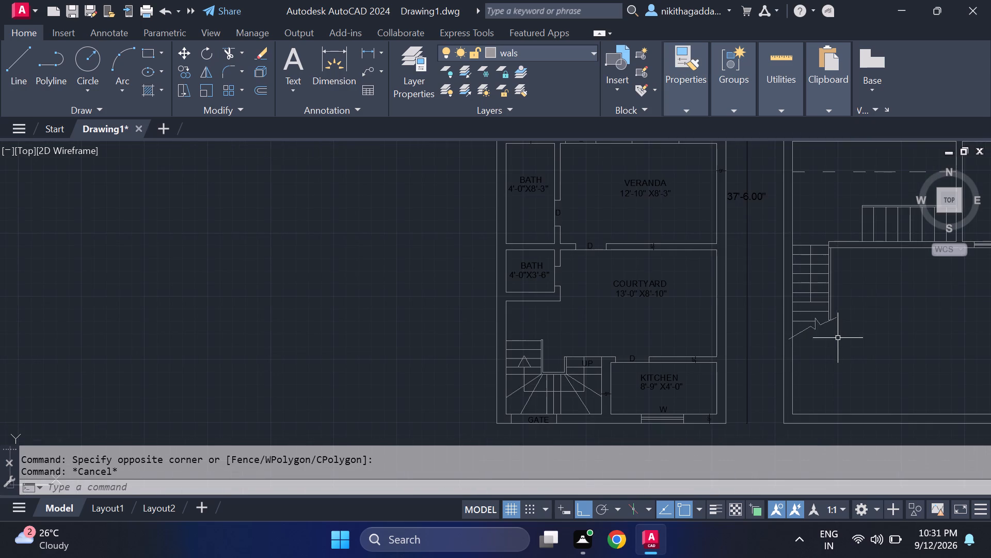
pyautogui.scroll(2, 833, 329)
pyautogui.press('l')
pyautogui.press('Return')
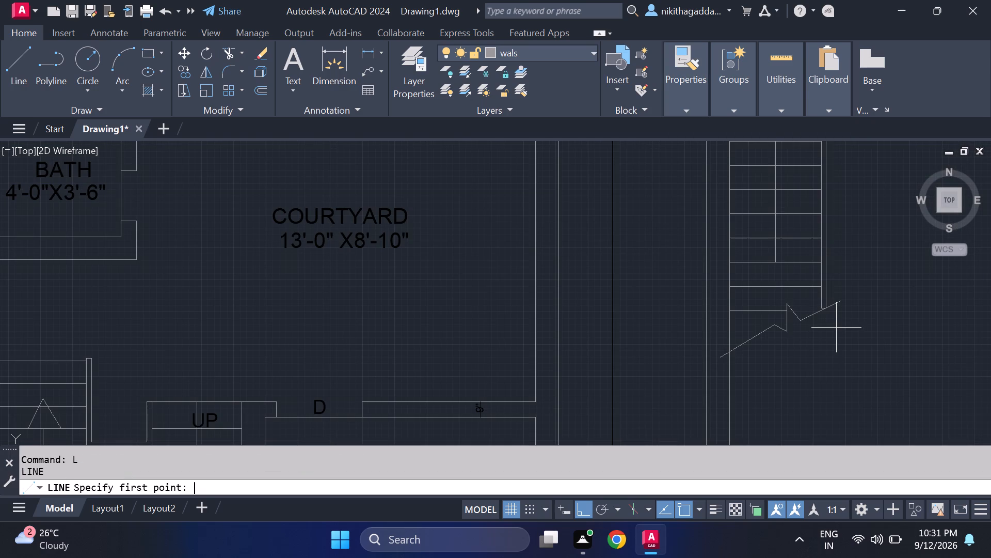
pyautogui.scroll(2, 787, 301)
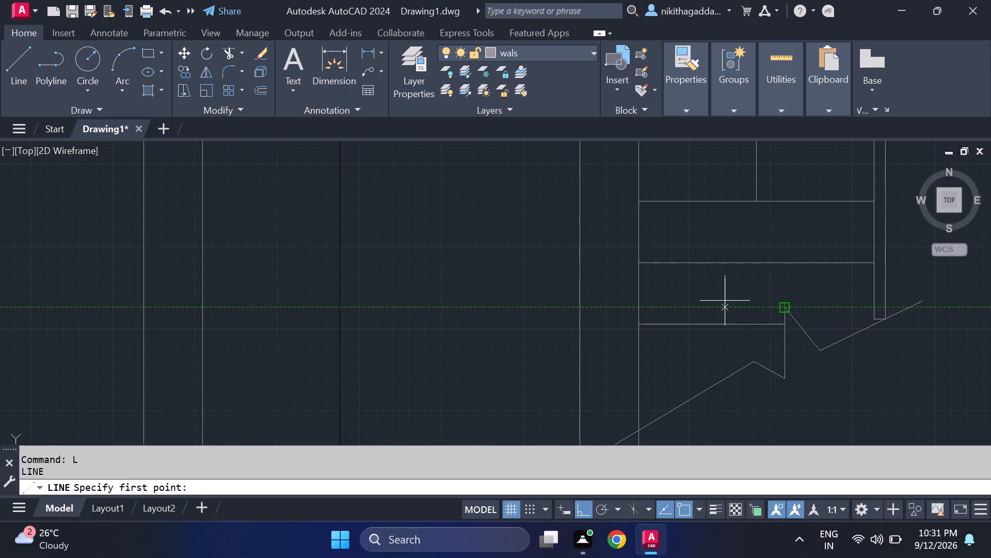
pyautogui.click(731, 203)
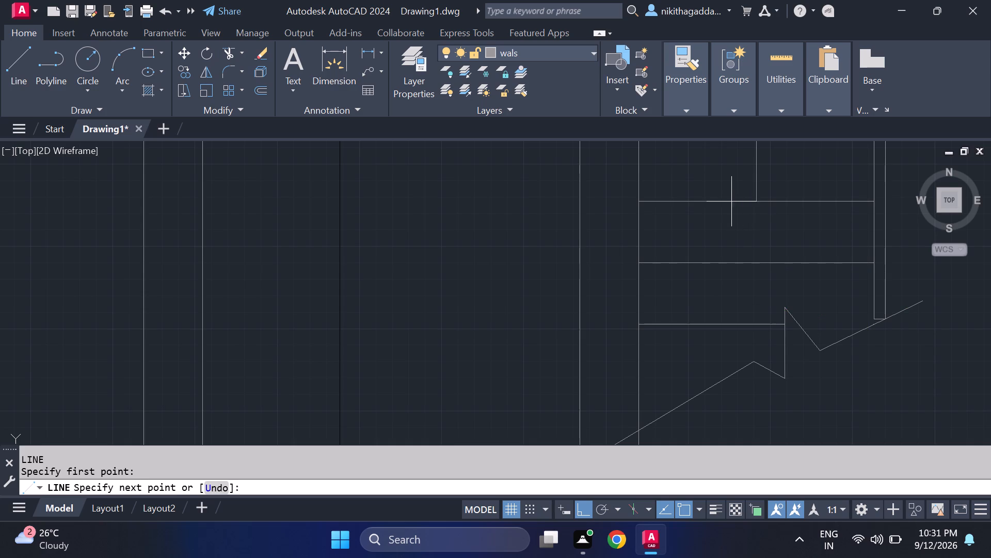
pyautogui.click(786, 203)
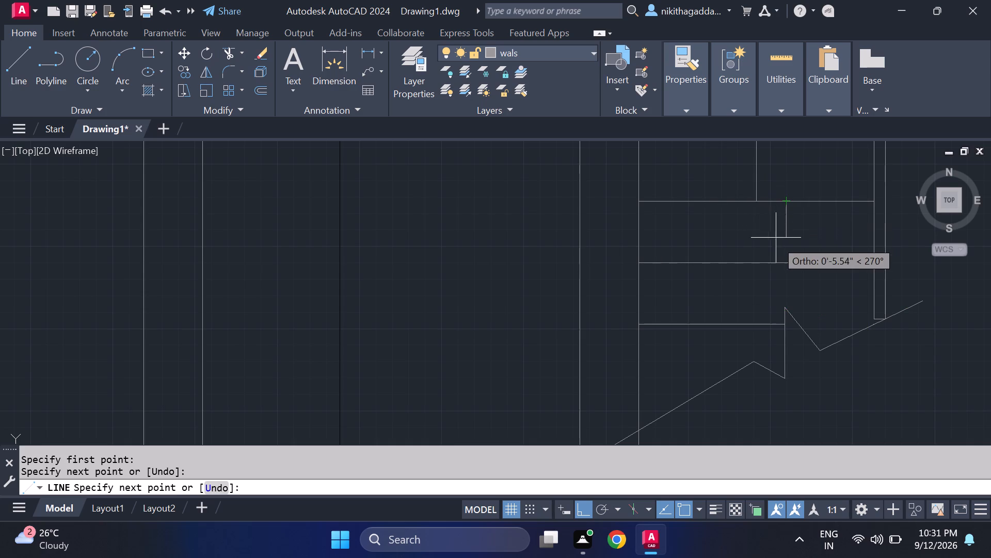
pyautogui.press('F8')
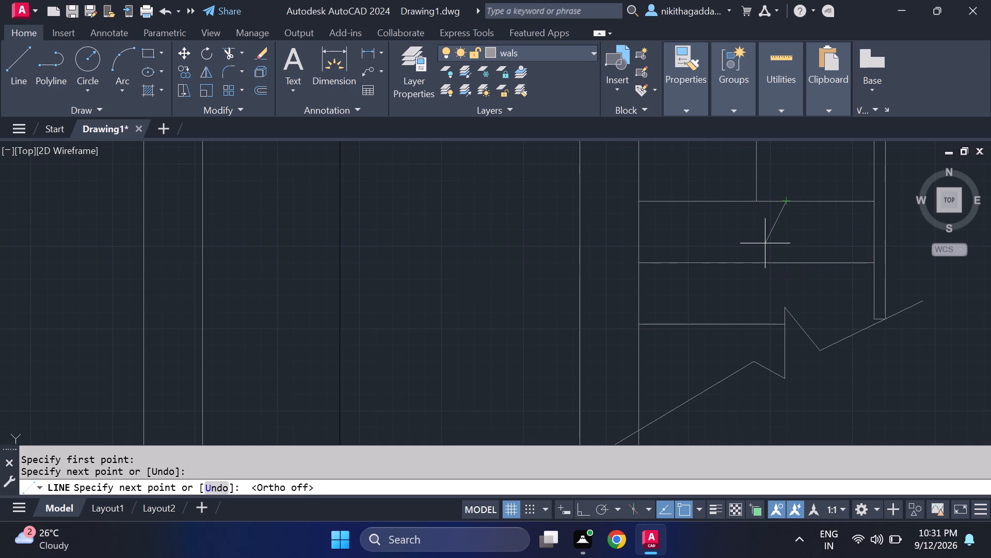
pyautogui.click(758, 296)
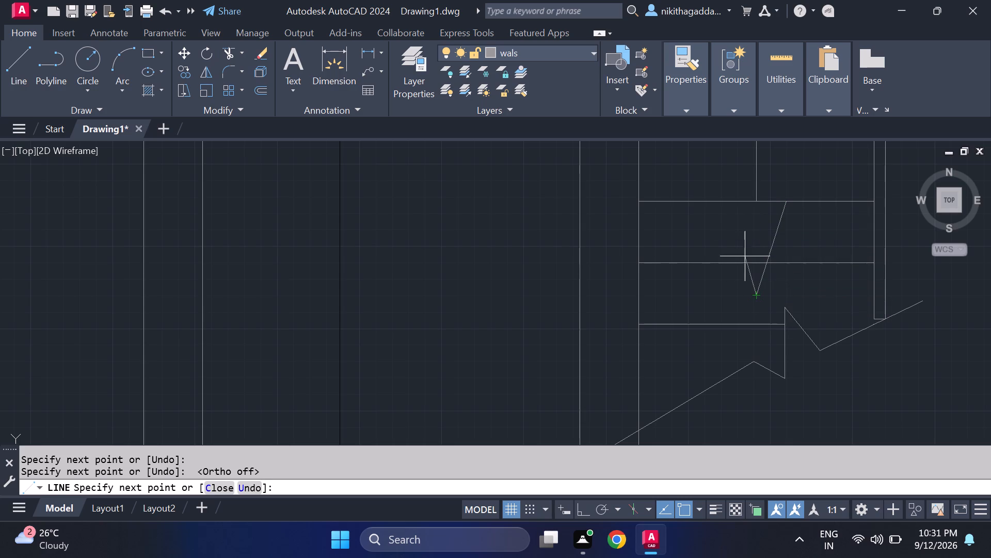
pyautogui.click(730, 206)
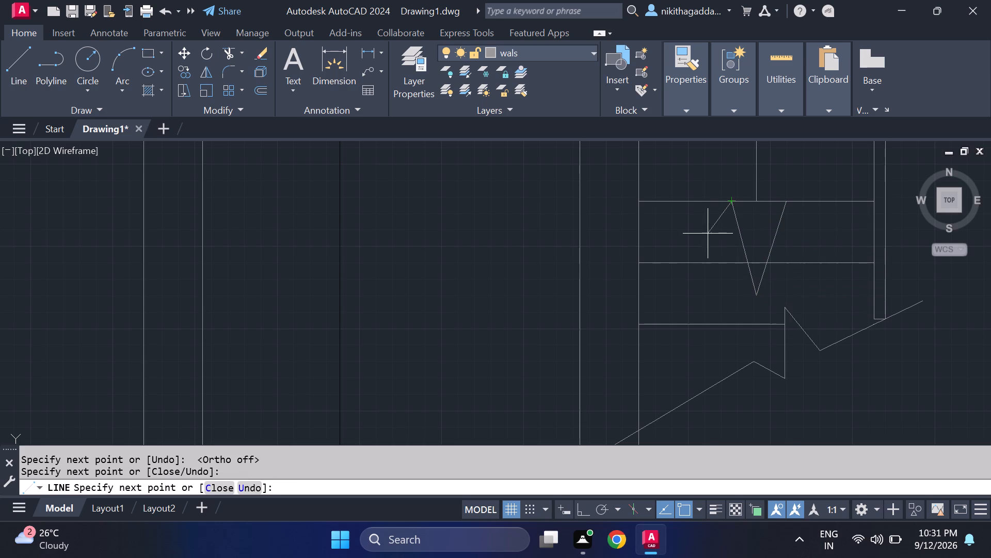
pyautogui.press('Escape')
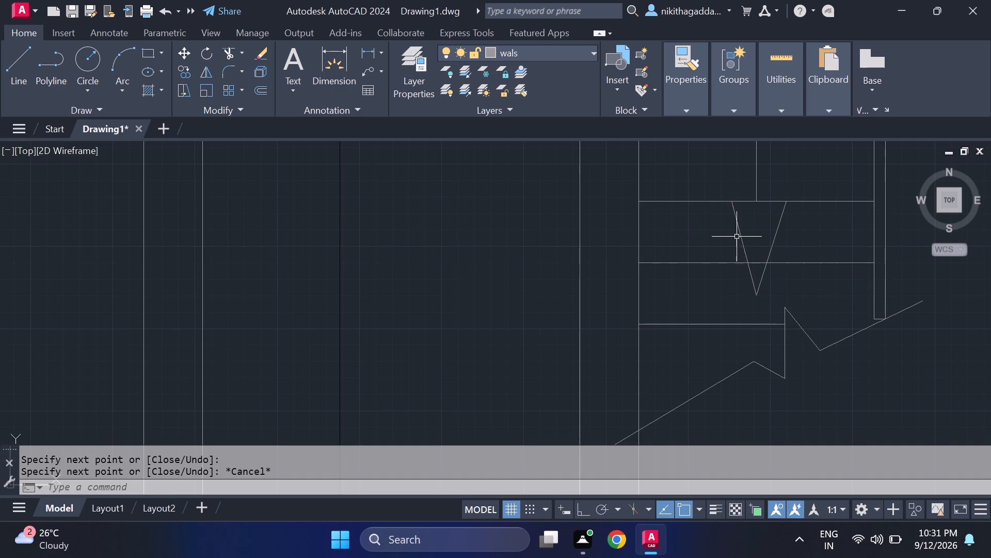
# Copy the door label D from the veranda–courtyard wall of the existing plan to the northernmost tread of the new plan's west staircase.
pyautogui.scroll(-4, 761, 245)
pyautogui.moveTo(843, 304); pyautogui.dragTo(843, 305, button='middle')
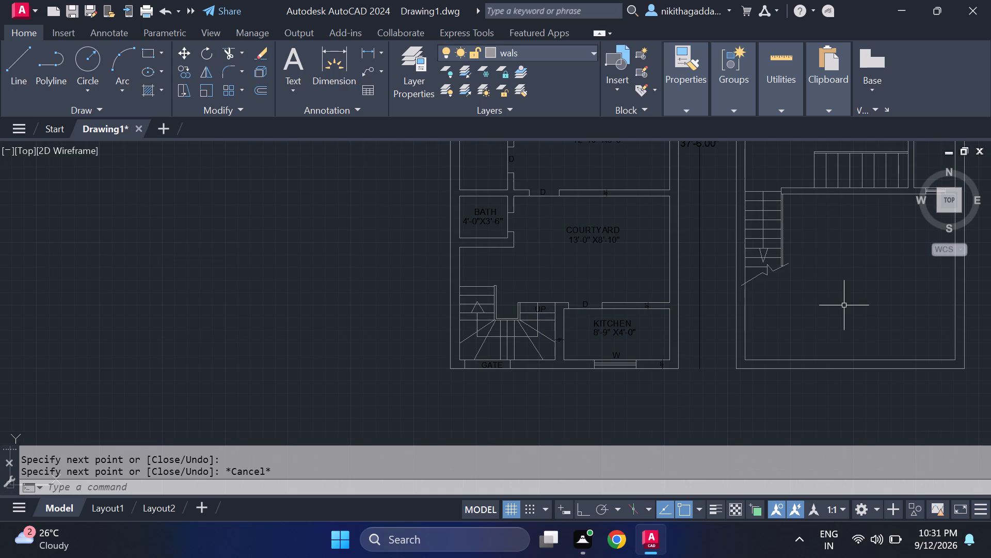
pyautogui.moveTo(843, 305); pyautogui.dragTo(814, 370, button='middle')
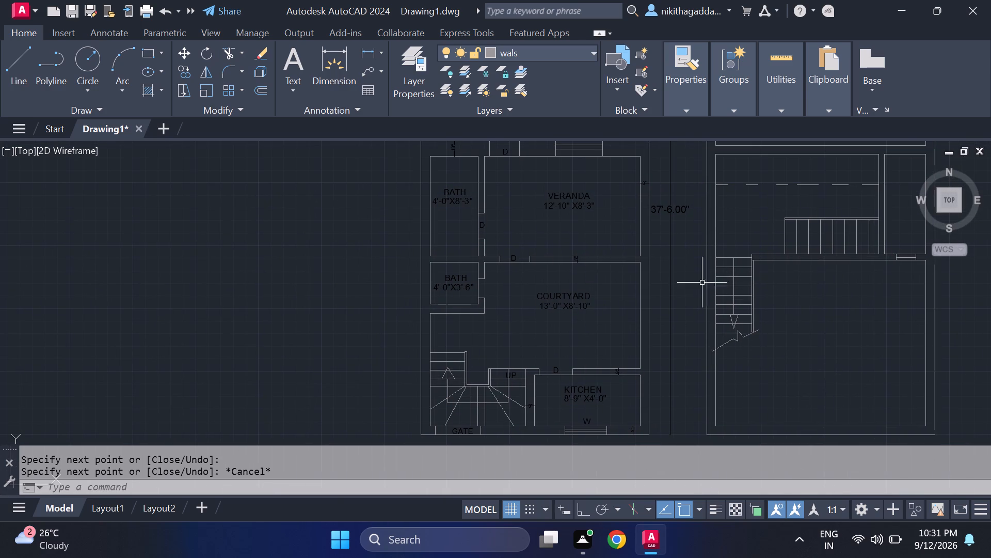
pyautogui.scroll(3, 512, 264)
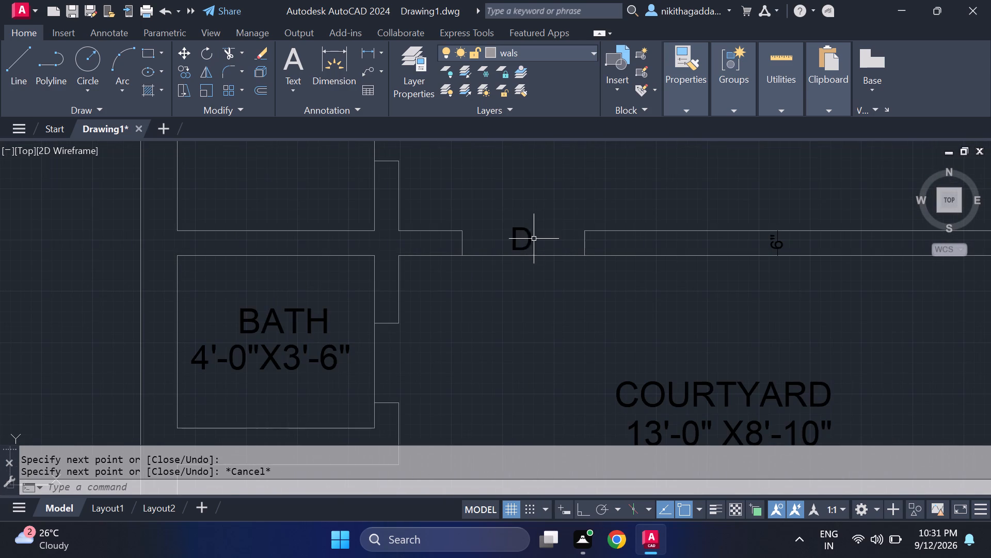
pyautogui.click(546, 223)
pyautogui.click(488, 243)
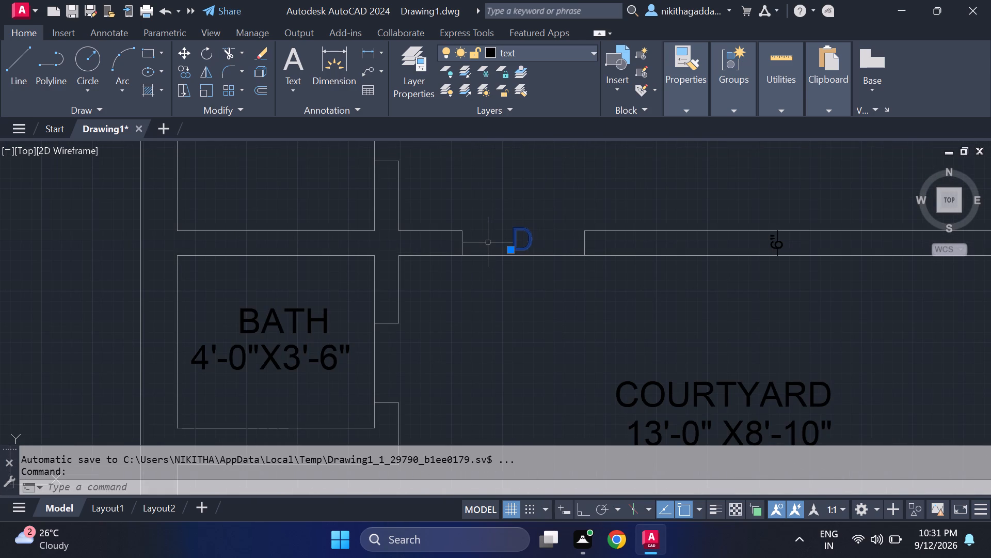
pyautogui.write('CO')
pyautogui.press('Return')
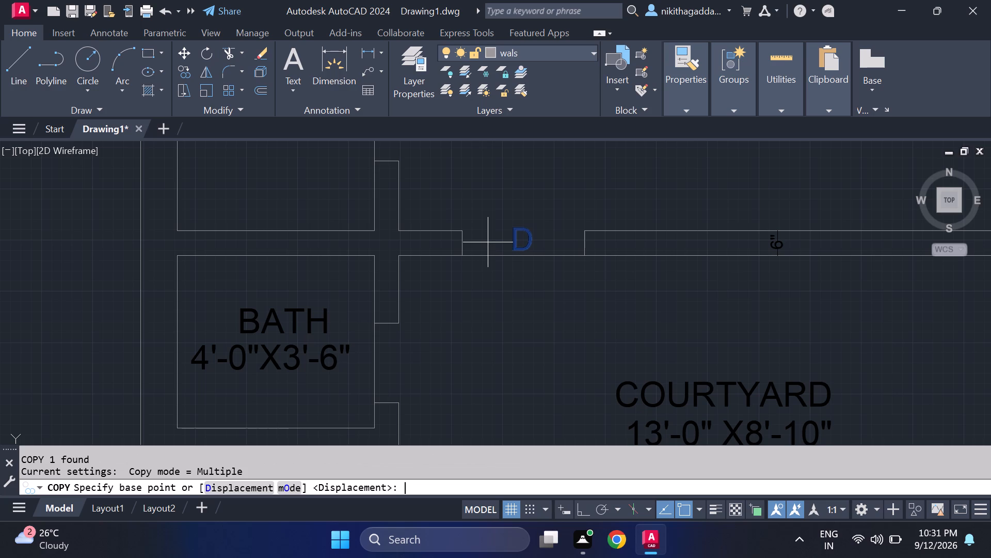
pyautogui.click(515, 243)
pyautogui.scroll(-3, 664, 286)
pyautogui.moveTo(673, 312); pyautogui.dragTo(650, 304, button='middle')
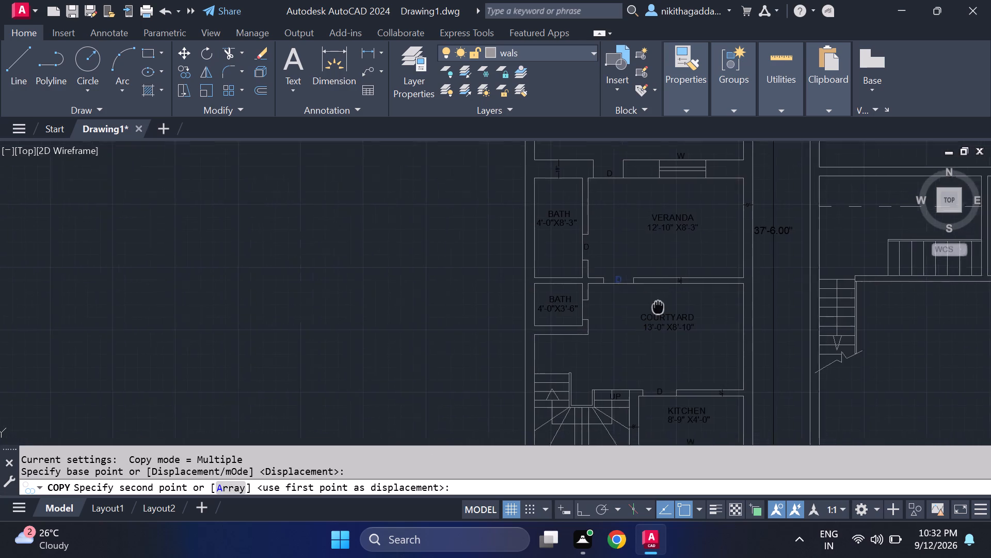
pyautogui.moveTo(650, 304); pyautogui.dragTo(536, 296, button='middle')
pyautogui.scroll(3, 712, 276)
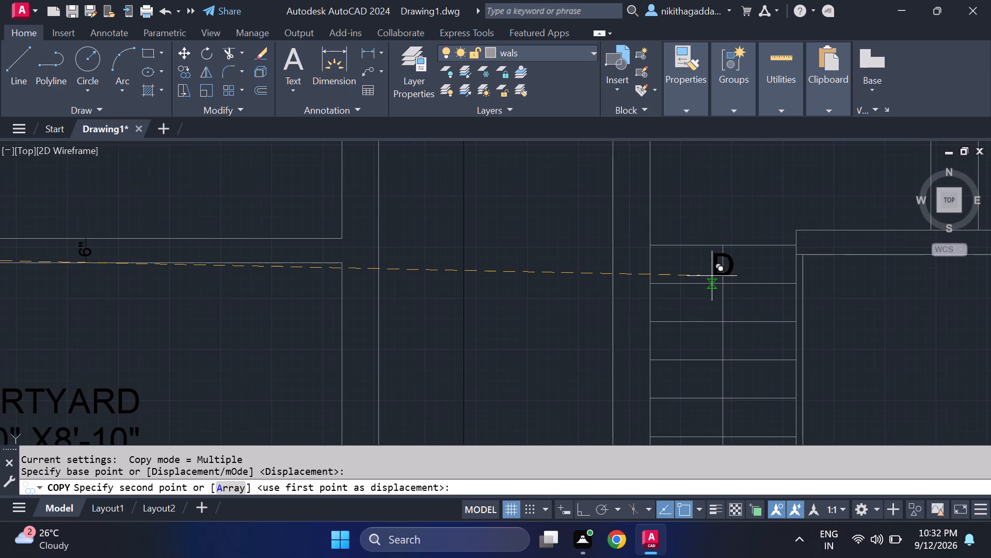
pyautogui.scroll(3, 711, 276)
pyautogui.click(714, 278)
# Place another copy of the D label in the wall south of the new plan's large north room, near its west end.
pyautogui.scroll(-3, 710, 287)
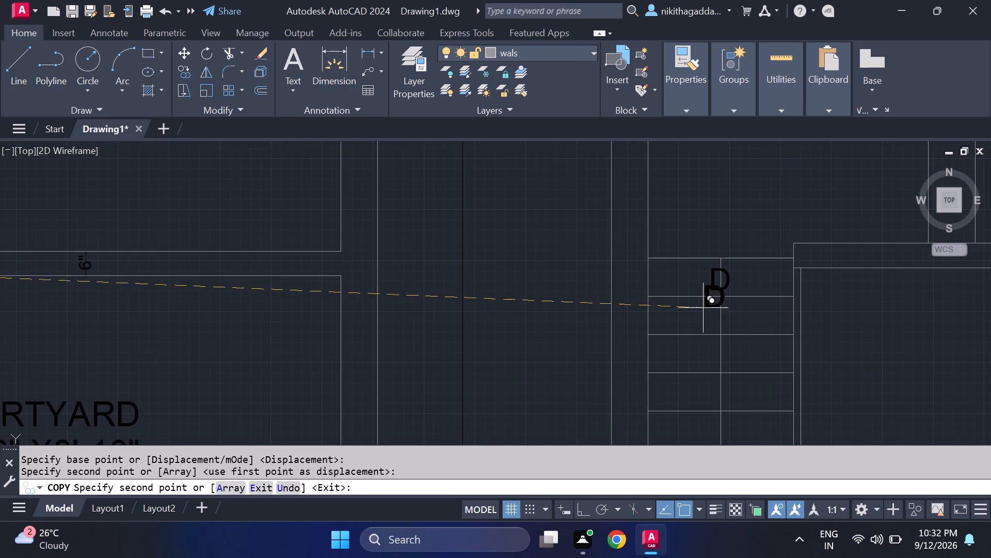
pyautogui.scroll(-2, 829, 343)
pyautogui.moveTo(832, 341); pyautogui.dragTo(819, 445, button='middle')
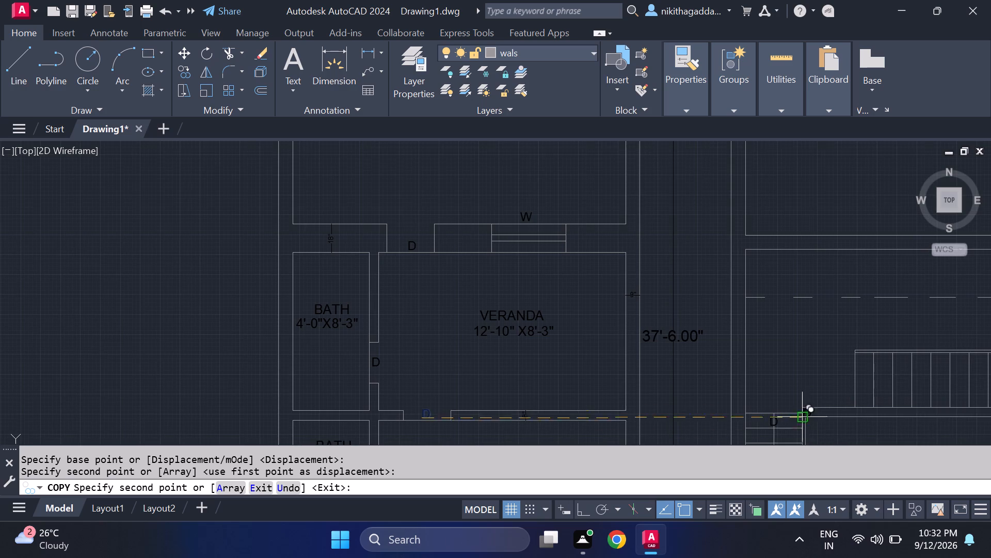
pyautogui.moveTo(771, 255); pyautogui.dragTo(762, 318, button='middle')
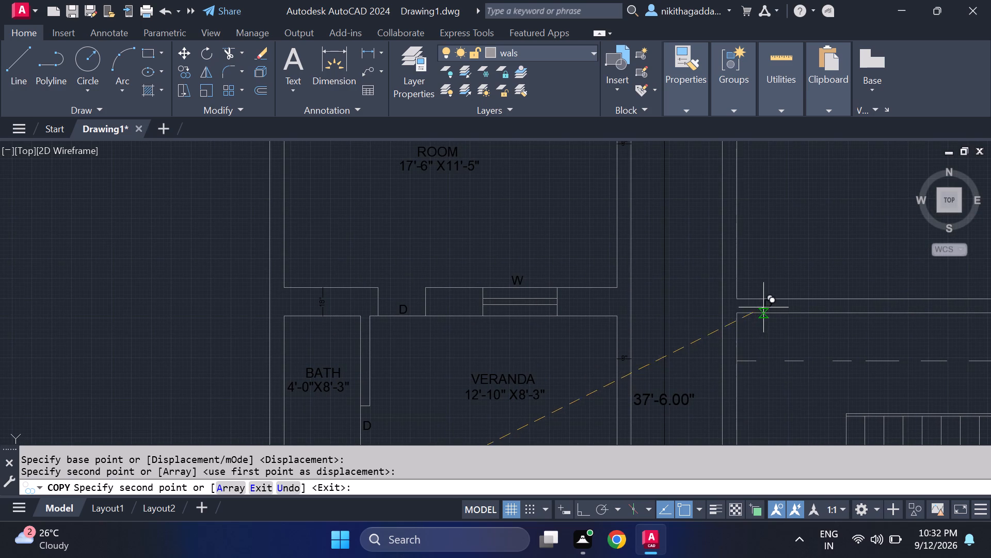
pyautogui.scroll(2, 763, 297)
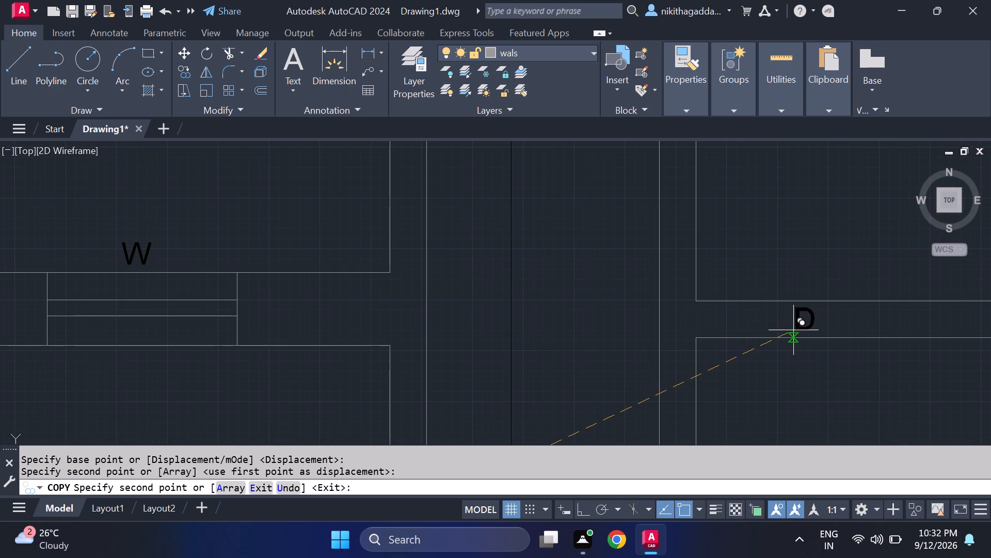
pyautogui.click(795, 328)
# Place a further D label copy in the partition wall west of the small east room, north of the dashed line.
pyautogui.moveTo(837, 351); pyautogui.dragTo(806, 328, button='middle')
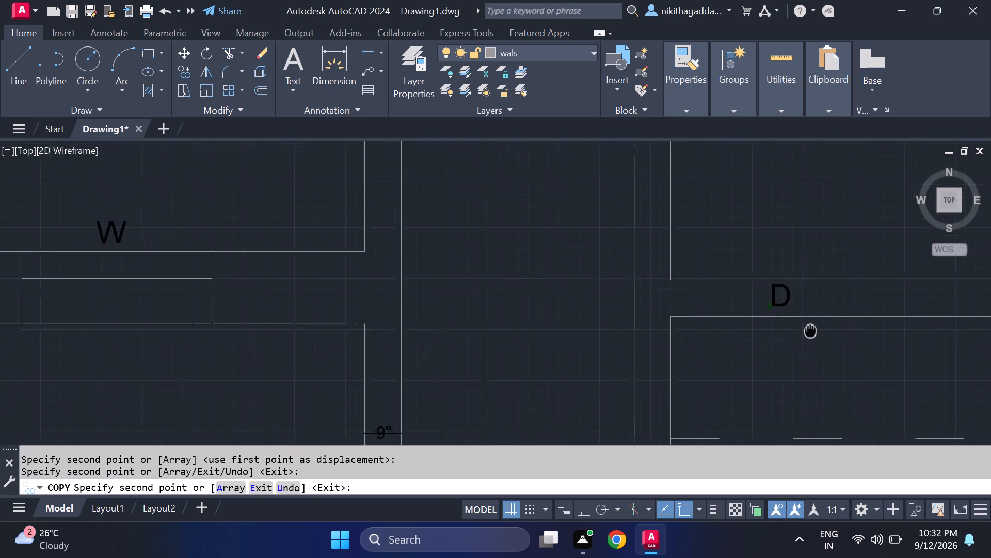
pyautogui.moveTo(806, 328); pyautogui.dragTo(487, 271, button='middle')
pyautogui.scroll(-1, 644, 303)
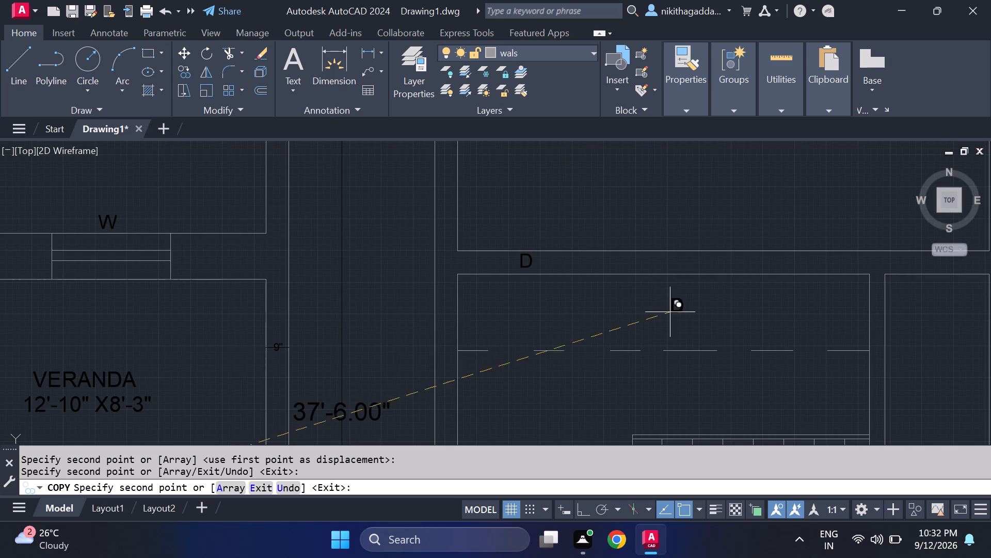
pyautogui.moveTo(720, 337); pyautogui.dragTo(571, 318, button='middle')
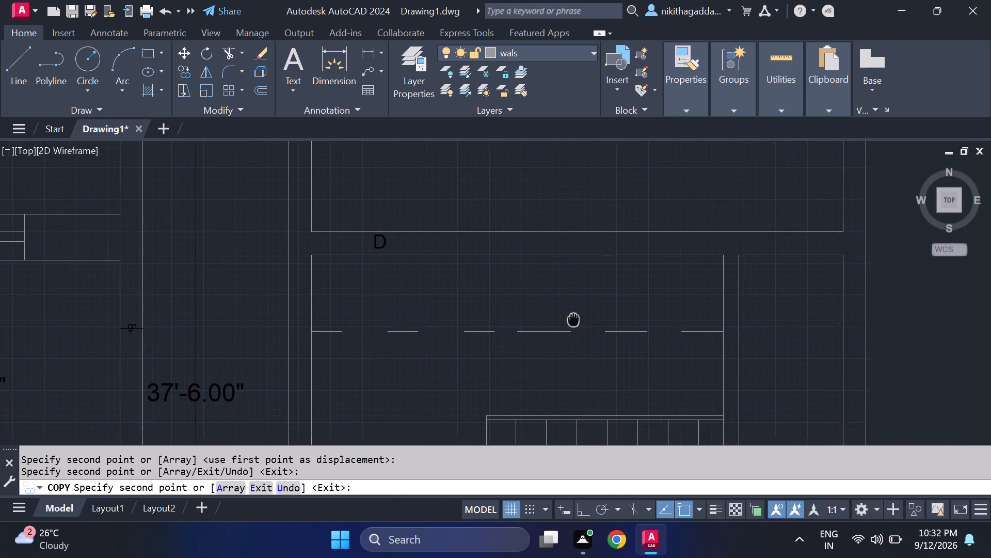
pyautogui.moveTo(571, 318); pyautogui.dragTo(504, 326, button='middle')
pyautogui.moveTo(614, 335); pyautogui.dragTo(542, 350, button='middle')
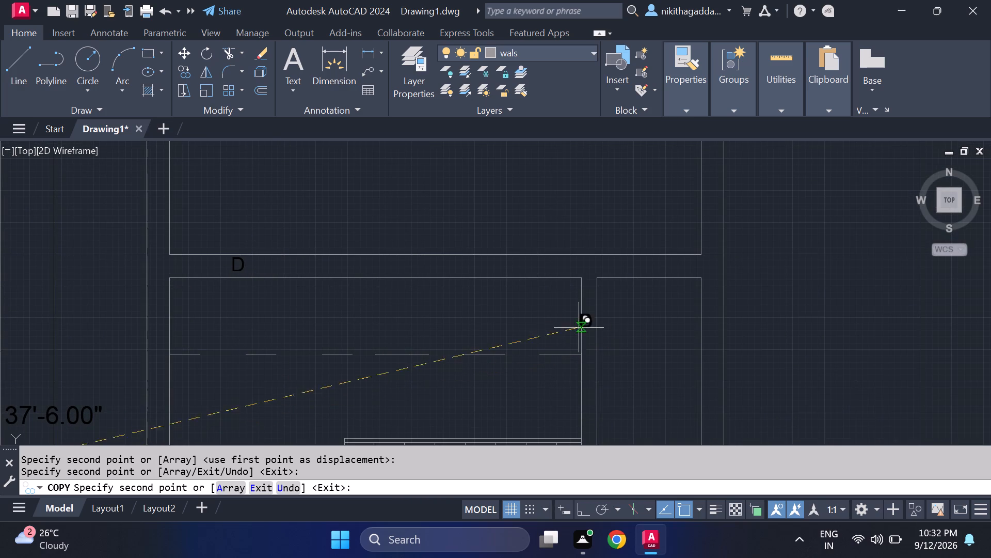
pyautogui.scroll(2, 583, 318)
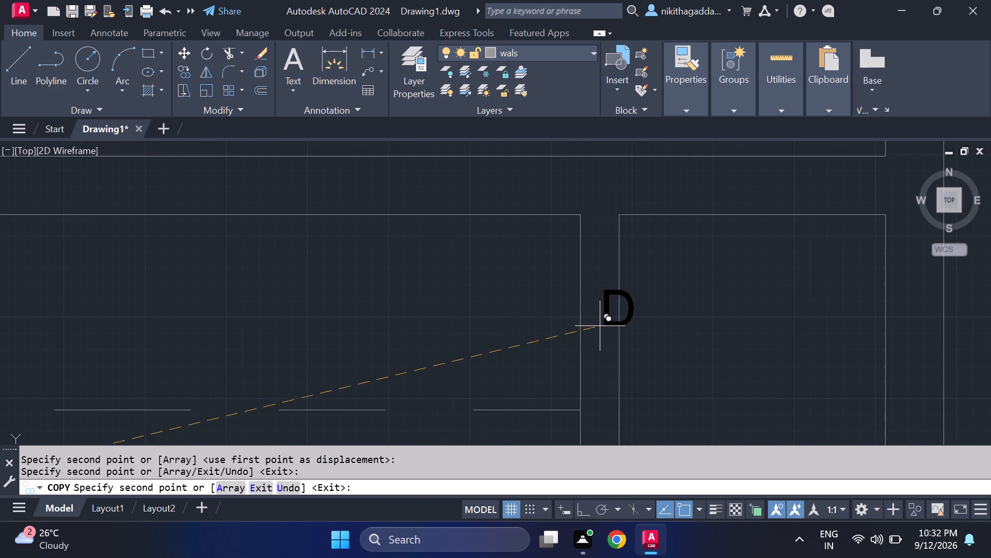
pyautogui.scroll(1, 579, 315)
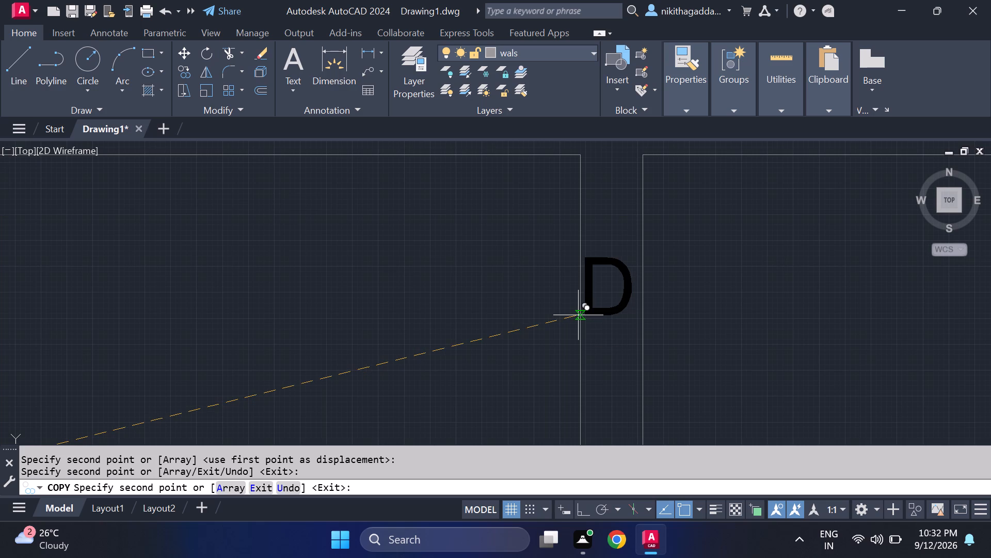
pyautogui.click(578, 315)
pyautogui.scroll(-1, 448, 342)
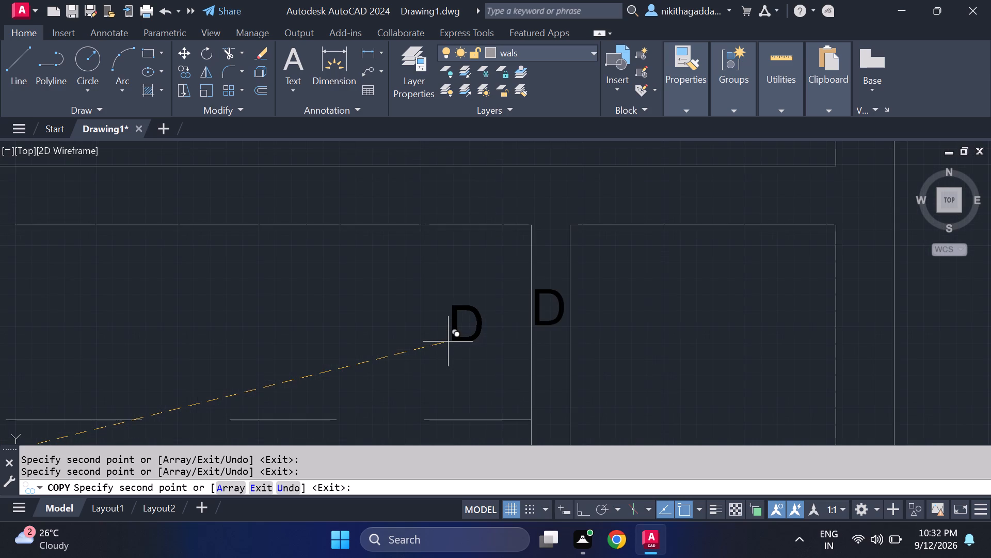
pyautogui.press('Escape')
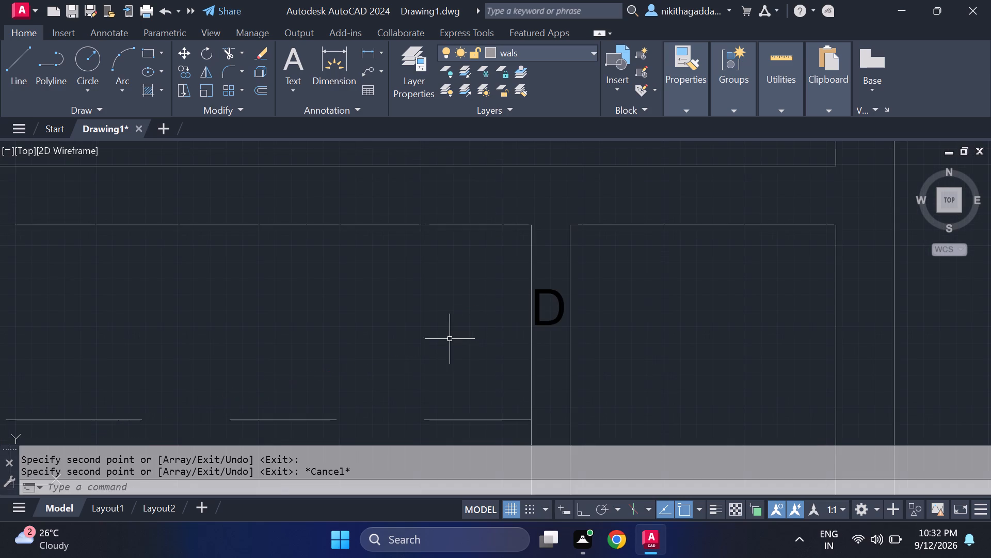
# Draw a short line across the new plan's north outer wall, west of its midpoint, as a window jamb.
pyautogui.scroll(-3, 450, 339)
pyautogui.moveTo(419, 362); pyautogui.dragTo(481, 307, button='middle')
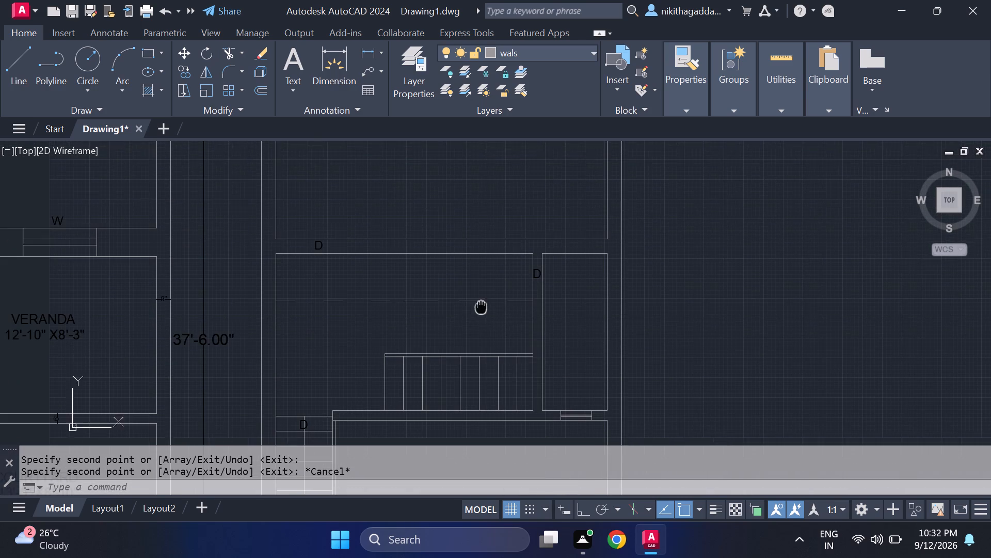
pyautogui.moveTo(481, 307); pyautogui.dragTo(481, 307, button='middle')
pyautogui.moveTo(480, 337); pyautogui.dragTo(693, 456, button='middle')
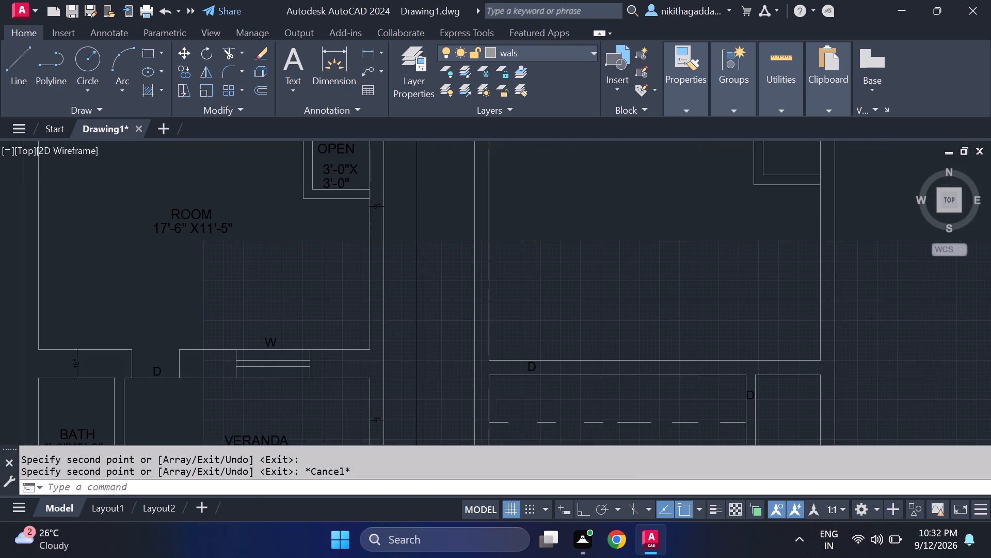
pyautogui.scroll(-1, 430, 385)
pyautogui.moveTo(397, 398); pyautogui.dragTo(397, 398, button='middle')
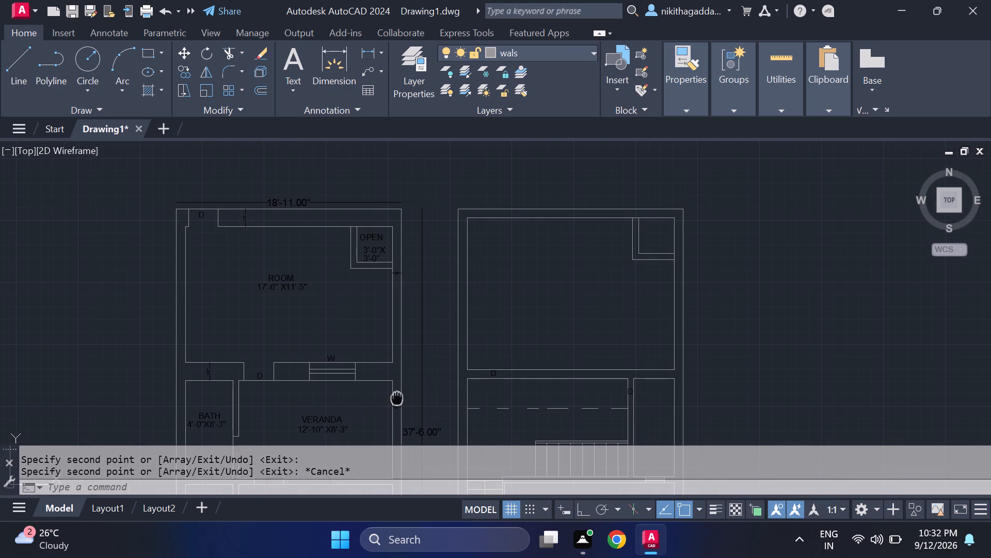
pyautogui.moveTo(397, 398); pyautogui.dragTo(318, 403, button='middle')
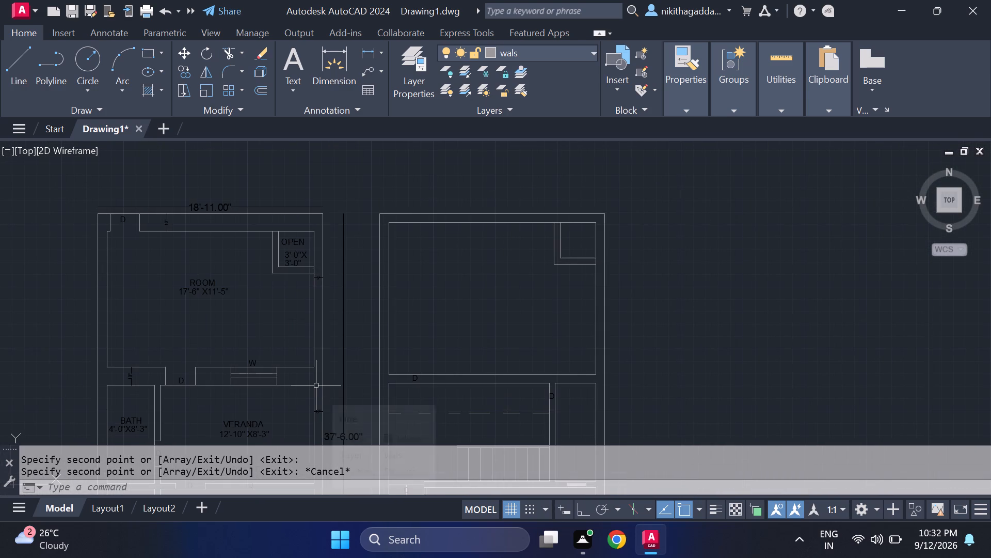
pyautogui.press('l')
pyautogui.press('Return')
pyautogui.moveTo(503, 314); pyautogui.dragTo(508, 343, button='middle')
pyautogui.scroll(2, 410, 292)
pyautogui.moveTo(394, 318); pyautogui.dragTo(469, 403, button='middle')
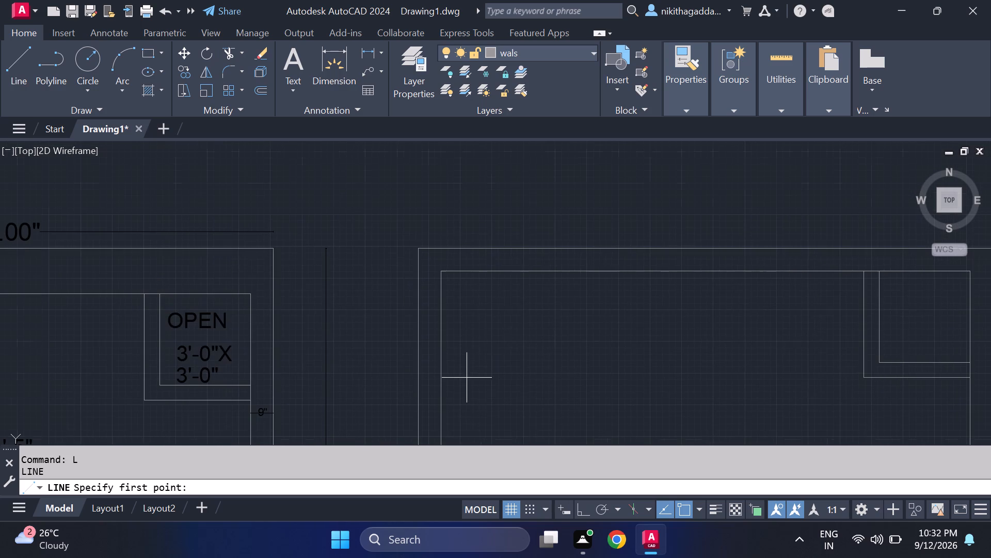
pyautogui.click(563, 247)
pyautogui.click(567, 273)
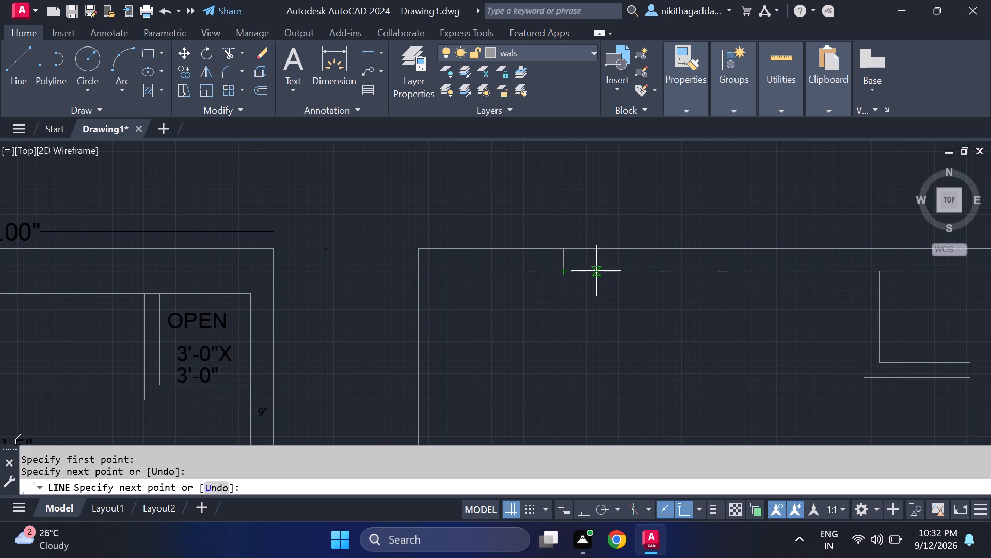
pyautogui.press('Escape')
# Make ByLayer the current linetype in place of the dashed one.
pyautogui.press('space')
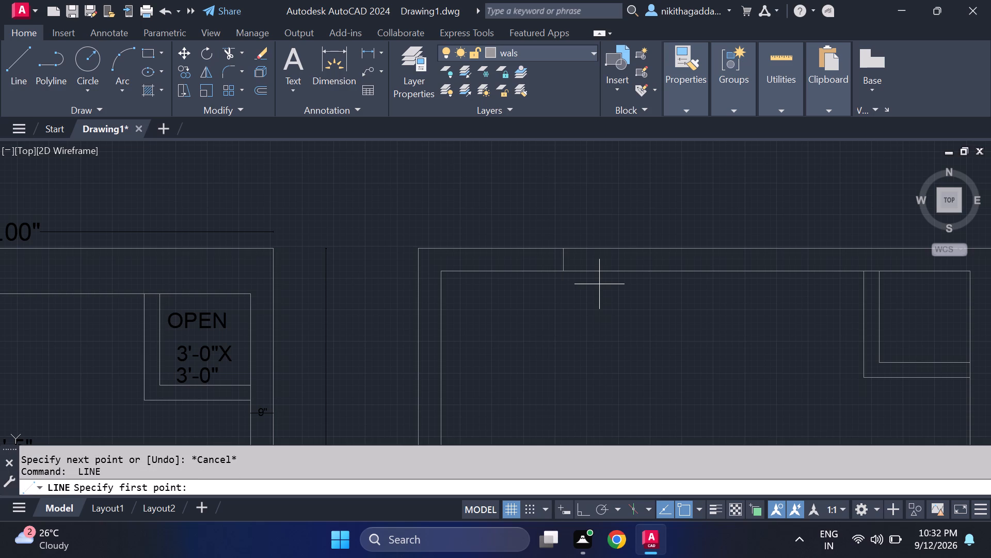
pyautogui.click(683, 84)
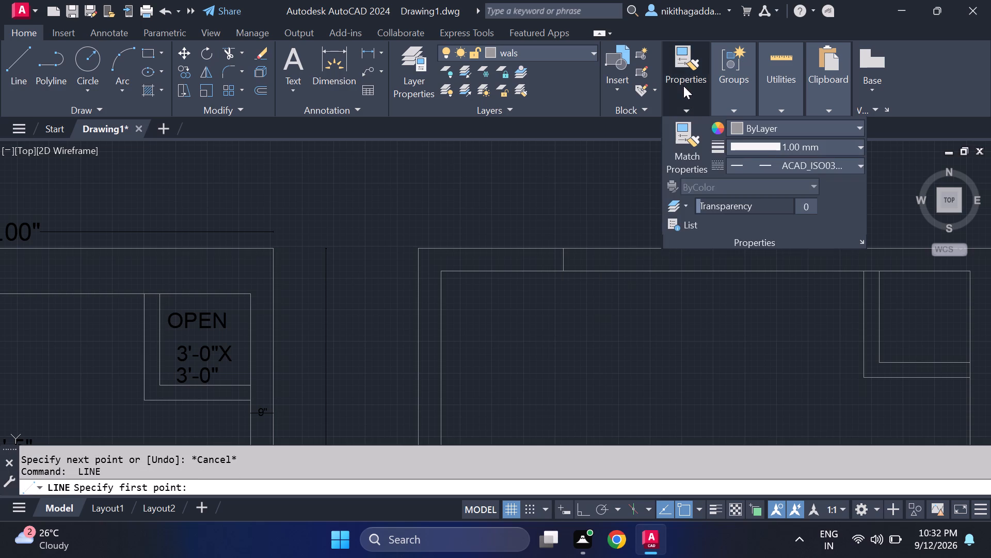
pyautogui.click(861, 164)
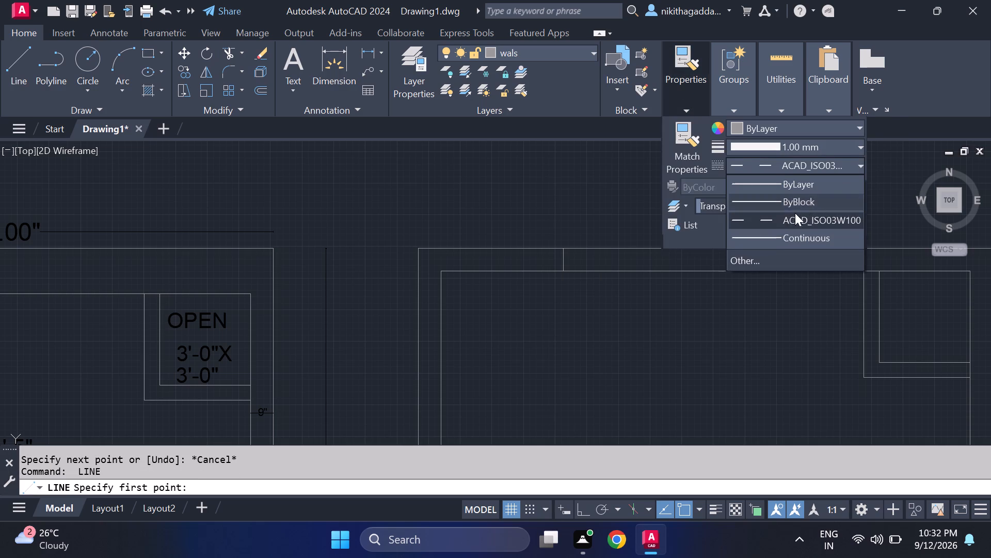
pyautogui.click(750, 257)
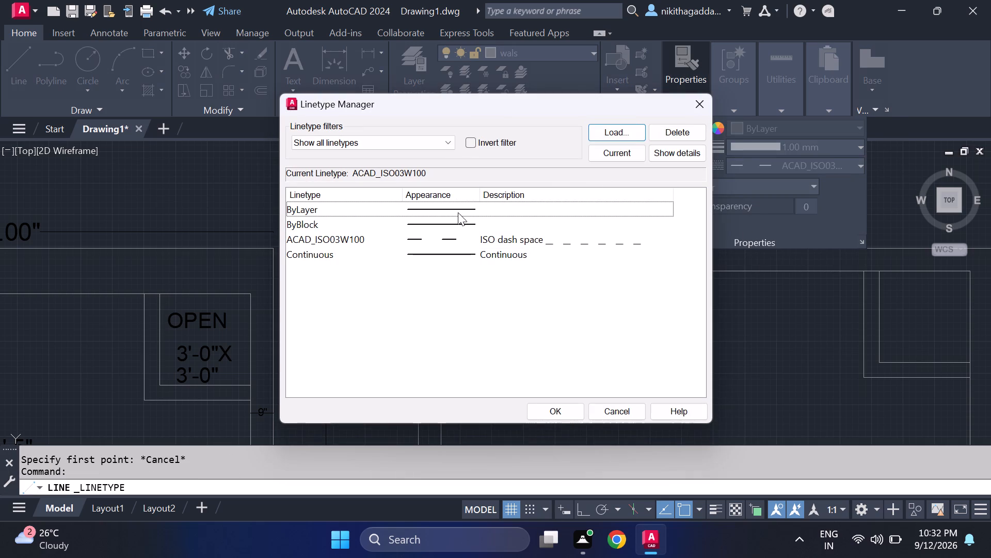
pyautogui.click(406, 209)
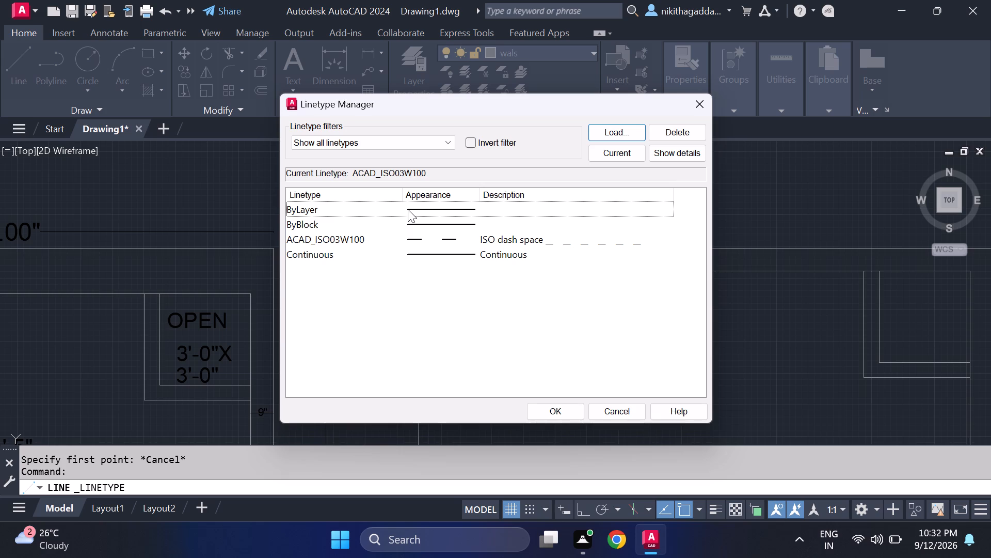
pyautogui.click(614, 146)
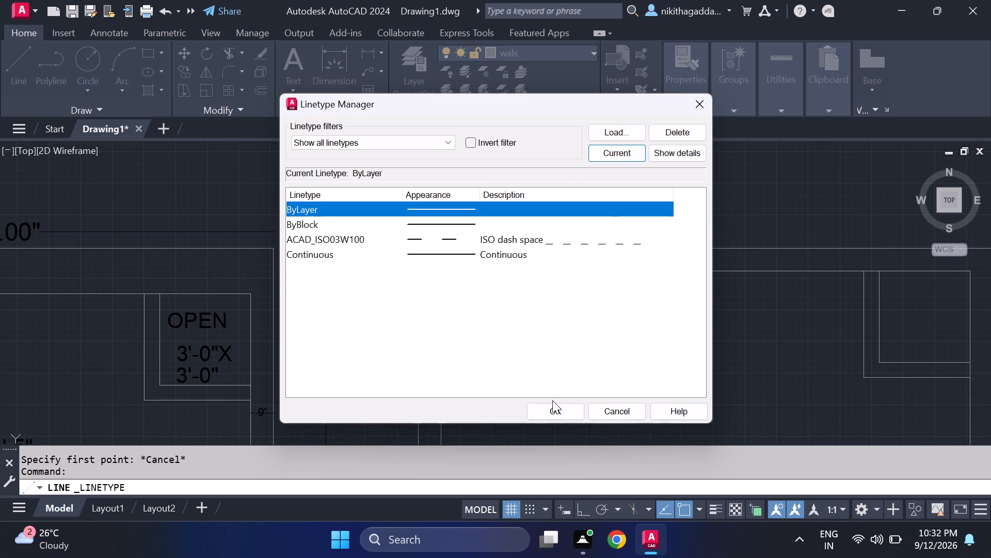
pyautogui.click(553, 405)
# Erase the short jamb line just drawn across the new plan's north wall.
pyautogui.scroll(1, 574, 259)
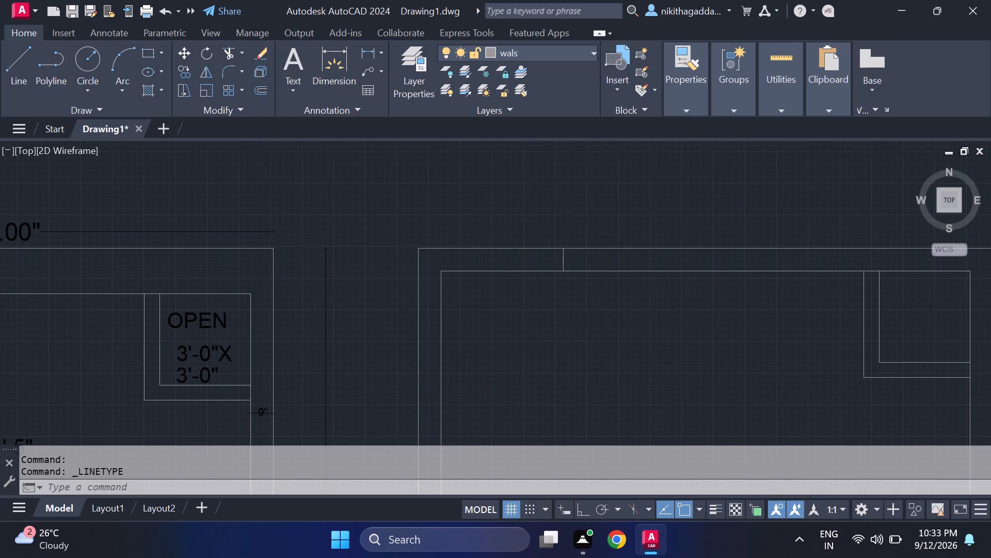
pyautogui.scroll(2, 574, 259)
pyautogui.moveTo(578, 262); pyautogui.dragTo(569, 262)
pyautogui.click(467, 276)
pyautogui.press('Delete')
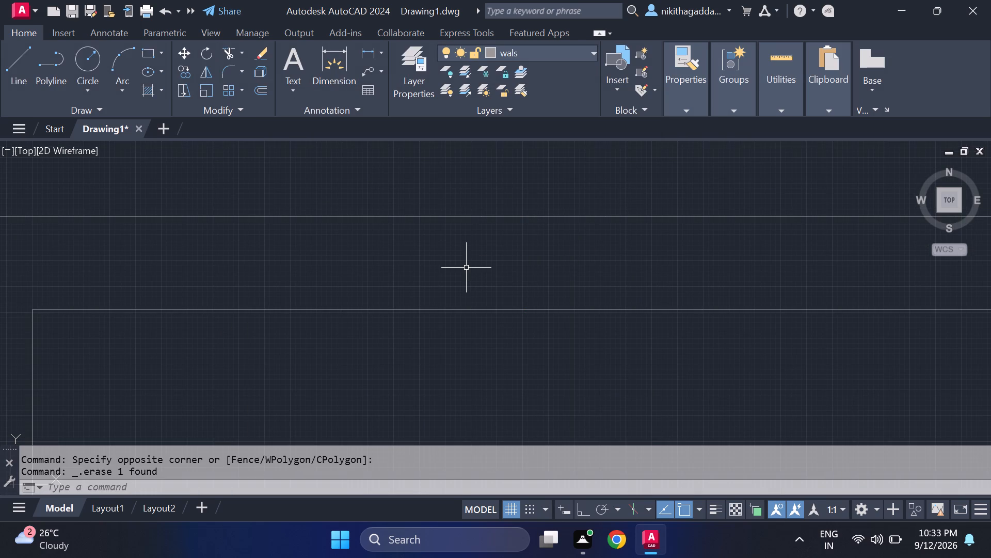
# Draw two short jamb lines across the new plan's north outer wall, west of its midpoint, to bound a window.
pyautogui.press('l')
pyautogui.press('Return')
pyautogui.click(504, 221)
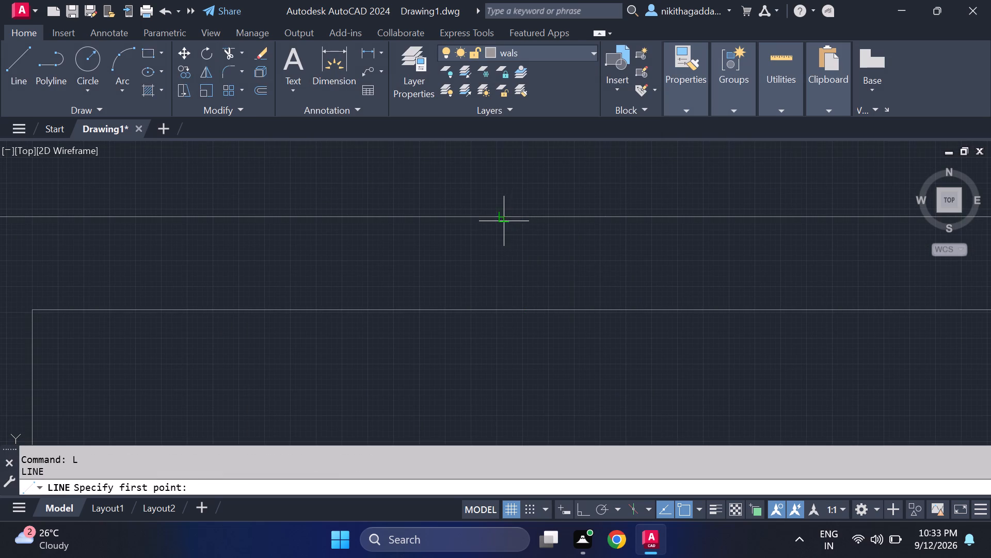
pyautogui.click(505, 311)
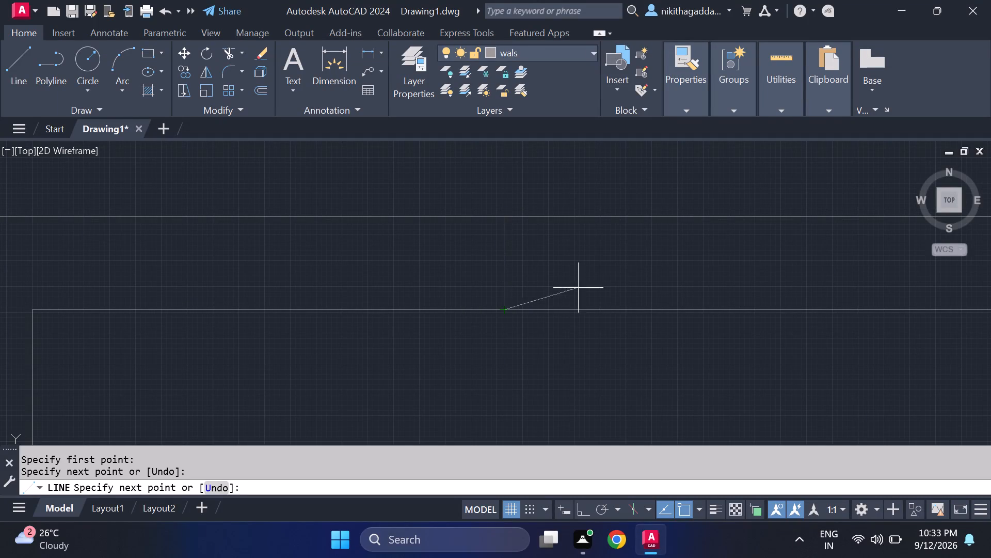
pyautogui.press('Escape')
pyautogui.press('space')
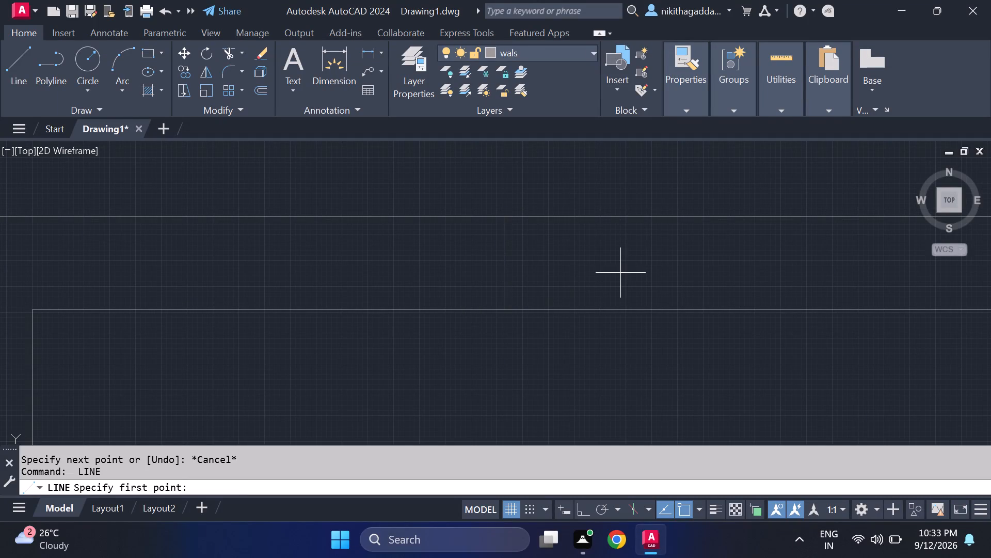
pyautogui.scroll(-3, 715, 271)
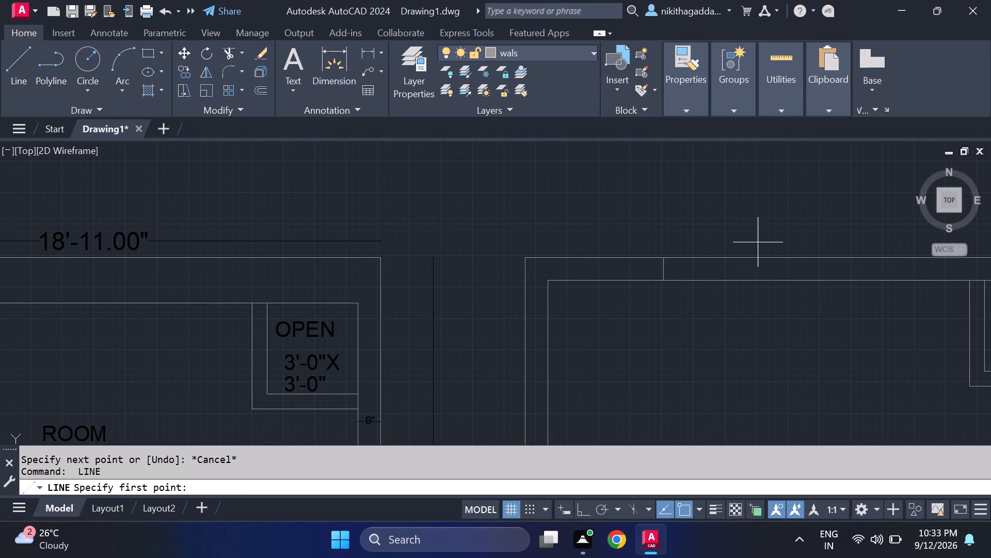
pyautogui.click(771, 257)
pyautogui.click(771, 284)
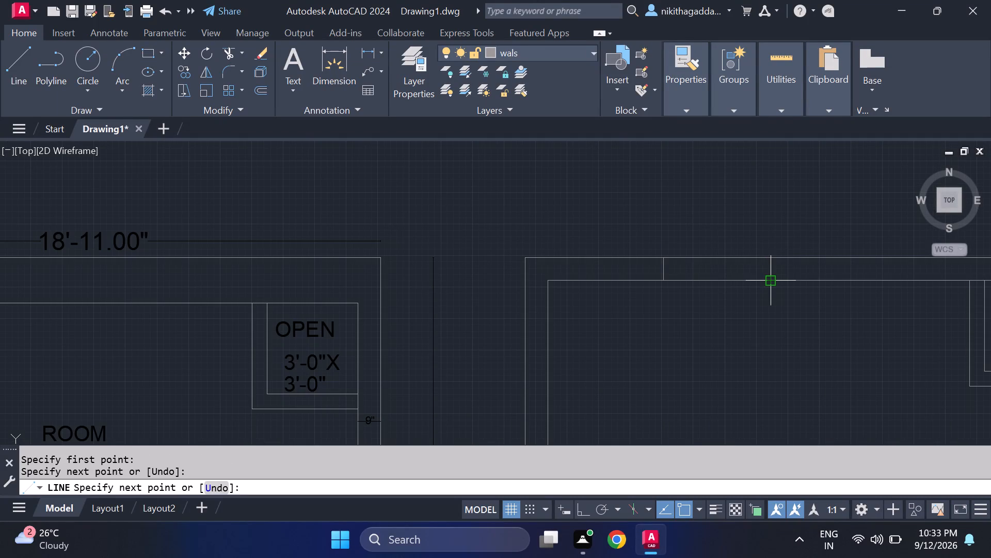
pyautogui.scroll(2, 773, 270)
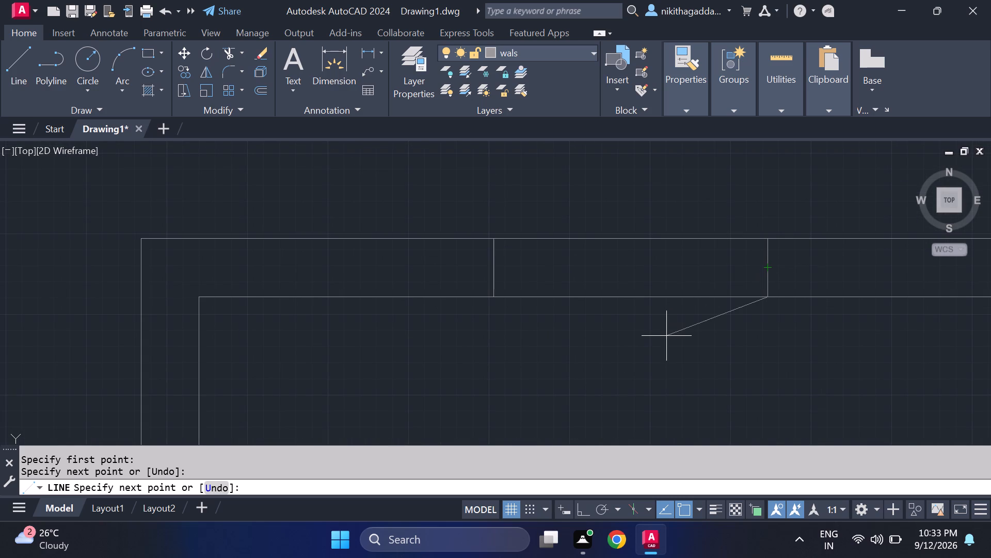
pyautogui.press('Escape')
# Draw two parallel horizontal lines between the jambs of the north wall window, the first nearer the outer face, the second just south of it.
pyautogui.press('space')
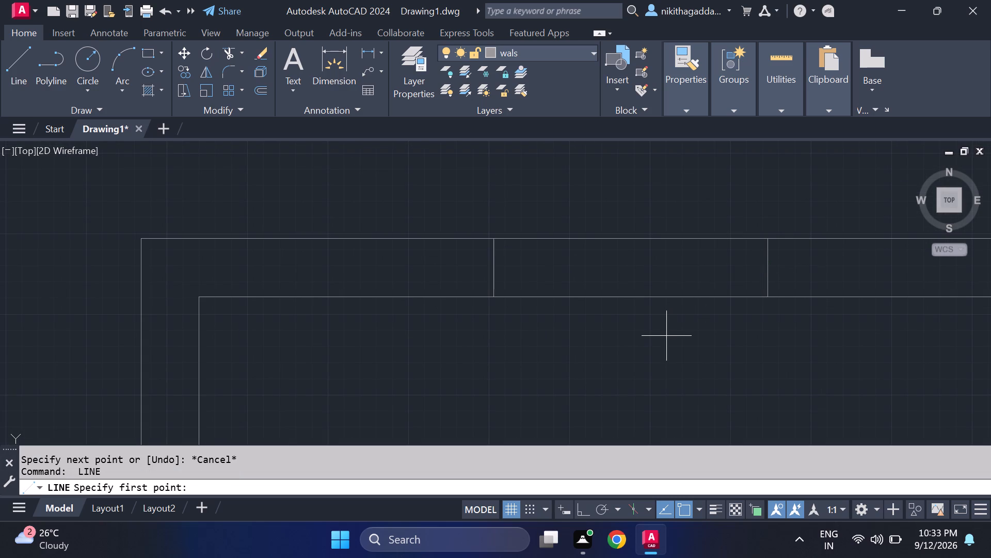
pyautogui.scroll(2, 492, 269)
pyautogui.click(498, 235)
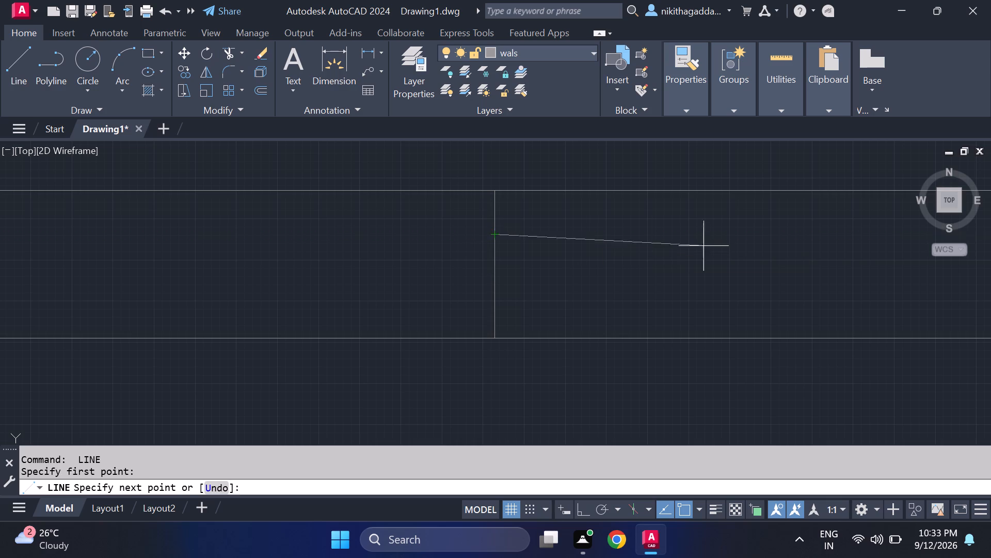
pyautogui.moveTo(866, 236); pyautogui.dragTo(376, 295, button='middle')
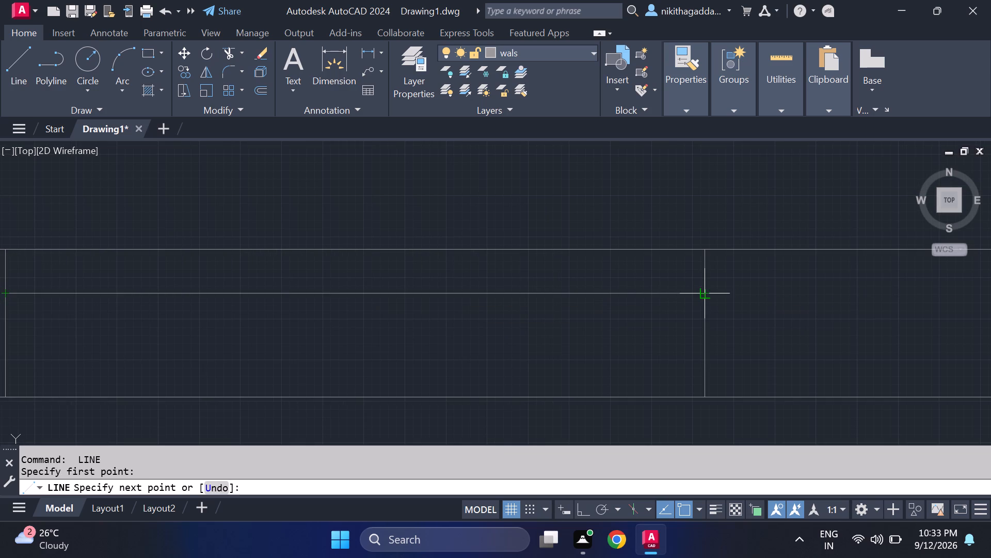
pyautogui.click(708, 296)
pyautogui.press('Escape')
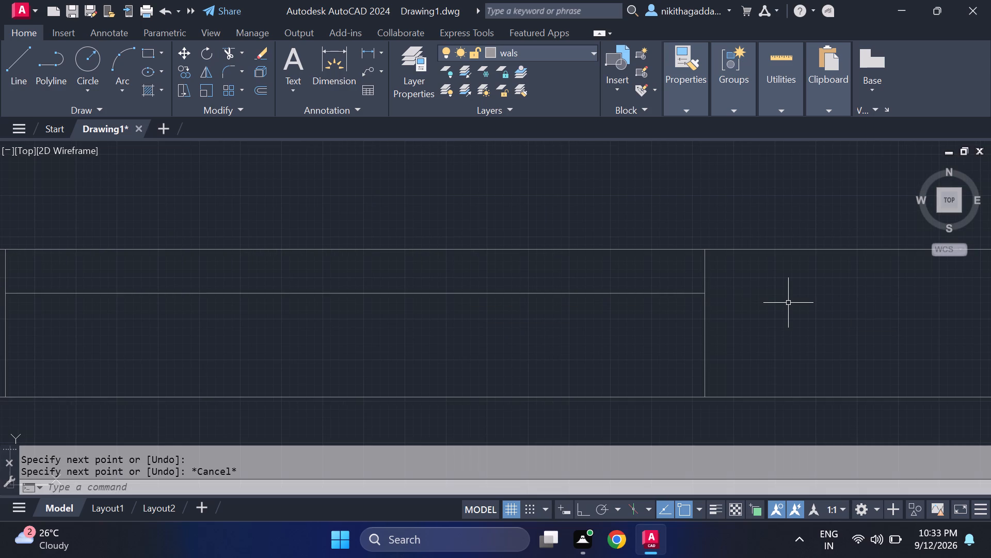
pyautogui.press('space')
pyautogui.scroll(-2, 600, 320)
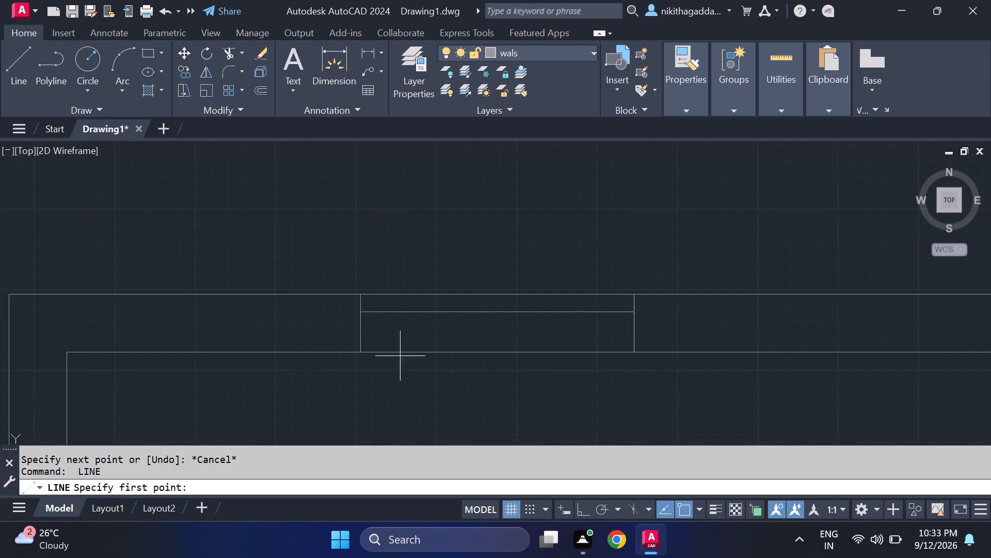
pyautogui.scroll(2, 344, 363)
pyautogui.click(383, 259)
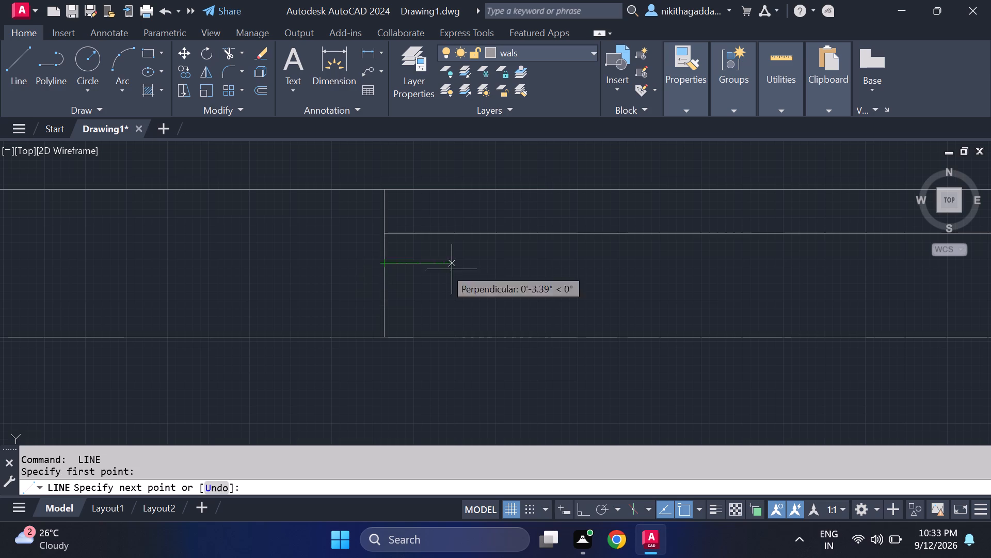
pyautogui.moveTo(699, 283); pyautogui.dragTo(252, 303, button='middle')
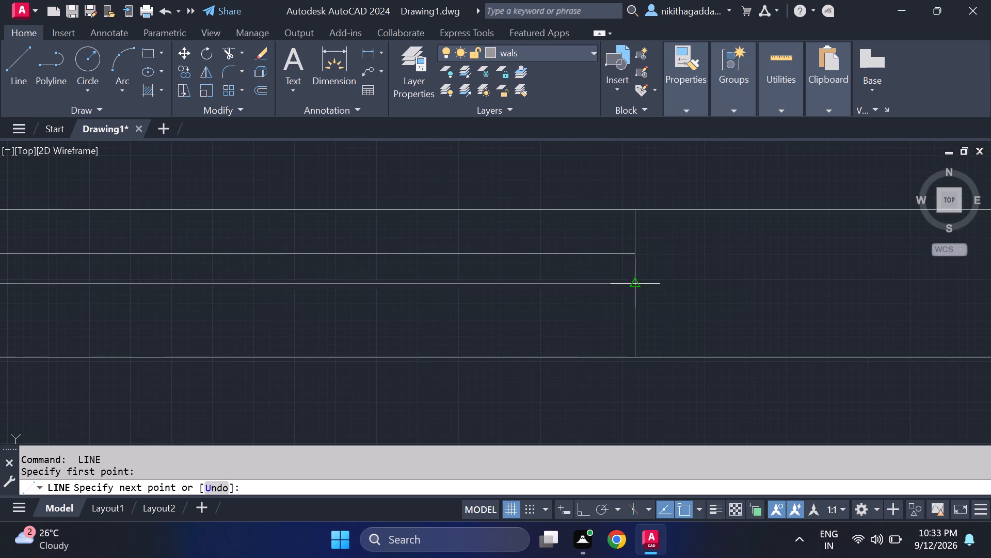
pyautogui.click(633, 281)
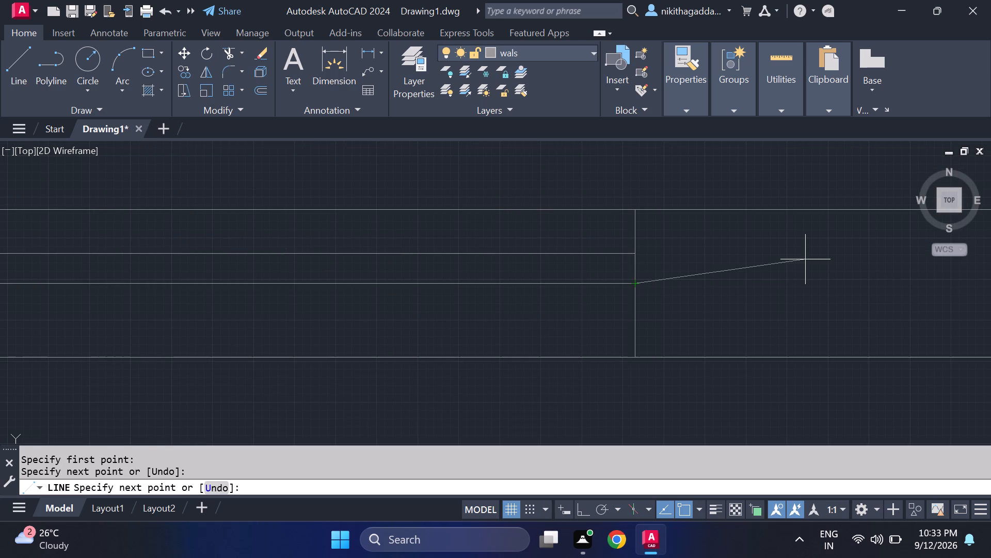
pyautogui.press('Escape')
# Draw a third horizontal line between the north window's jambs, south of the other two, to complete the window.
pyautogui.press('space')
pyautogui.scroll(-3, 751, 263)
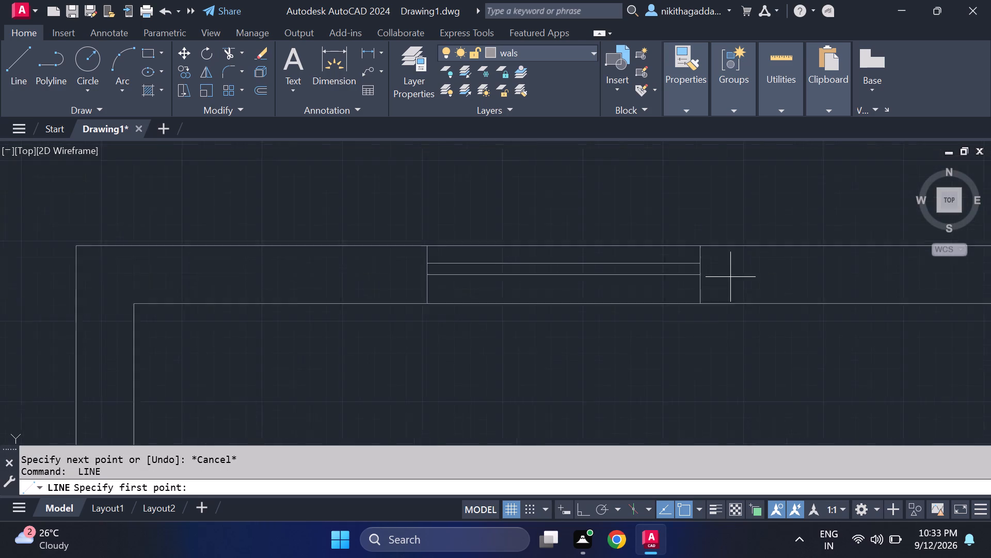
pyautogui.scroll(3, 536, 275)
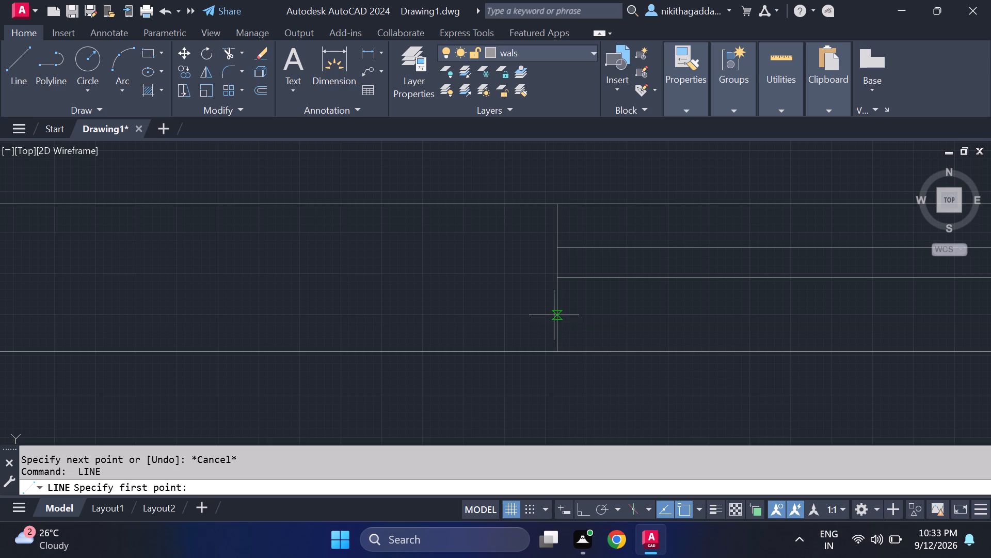
pyautogui.click(557, 307)
pyautogui.moveTo(915, 317); pyautogui.dragTo(914, 317, button='middle')
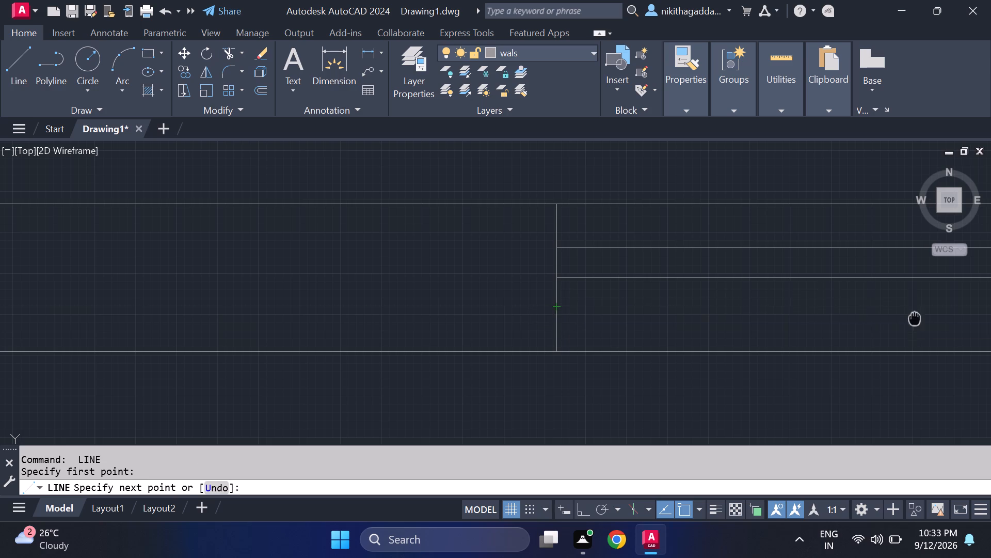
pyautogui.moveTo(914, 317); pyautogui.dragTo(282, 237, button='middle')
pyautogui.click(615, 223)
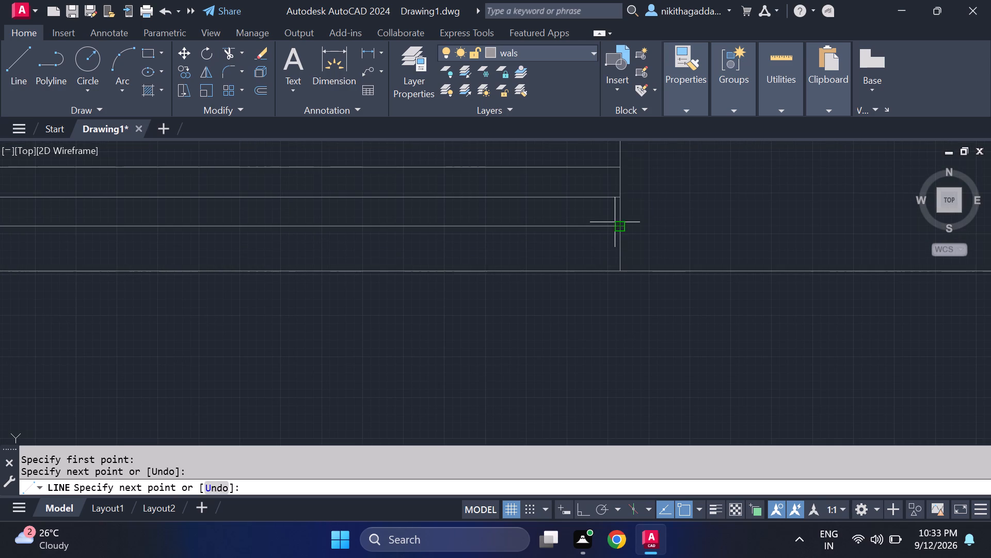
pyautogui.scroll(-3, 789, 223)
pyautogui.press('Escape')
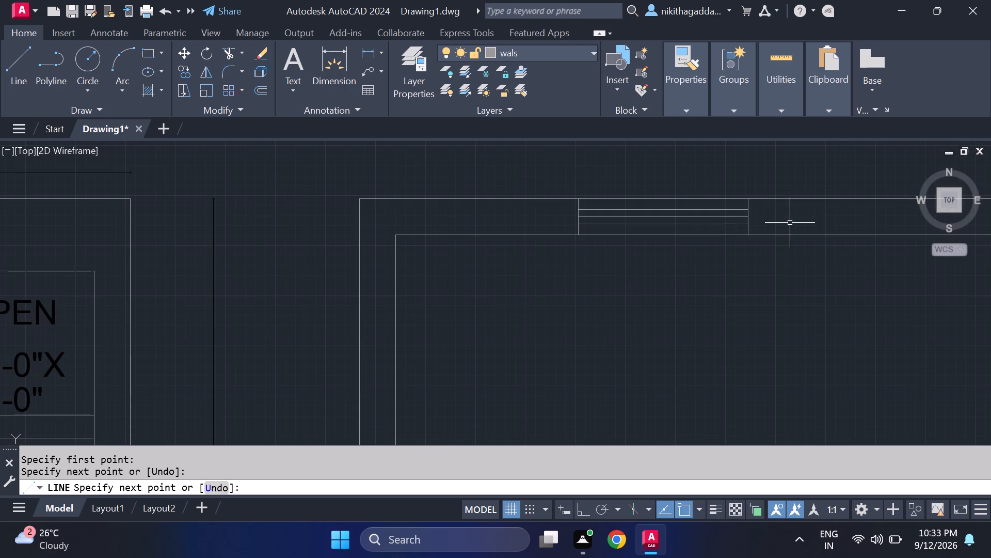
pyautogui.scroll(-3, 791, 234)
pyautogui.moveTo(790, 295); pyautogui.dragTo(723, 251, button='middle')
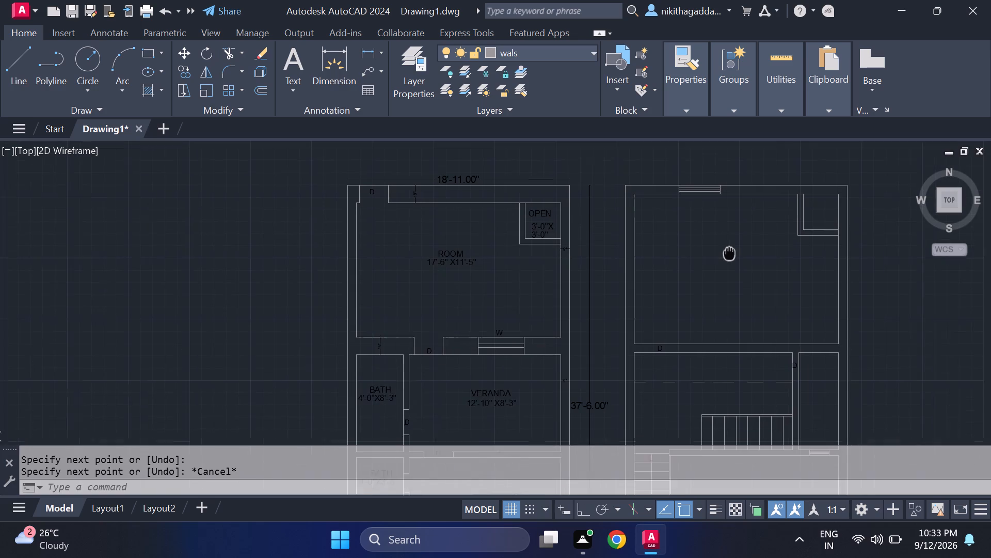
pyautogui.moveTo(723, 251); pyautogui.dragTo(721, 251, button='middle')
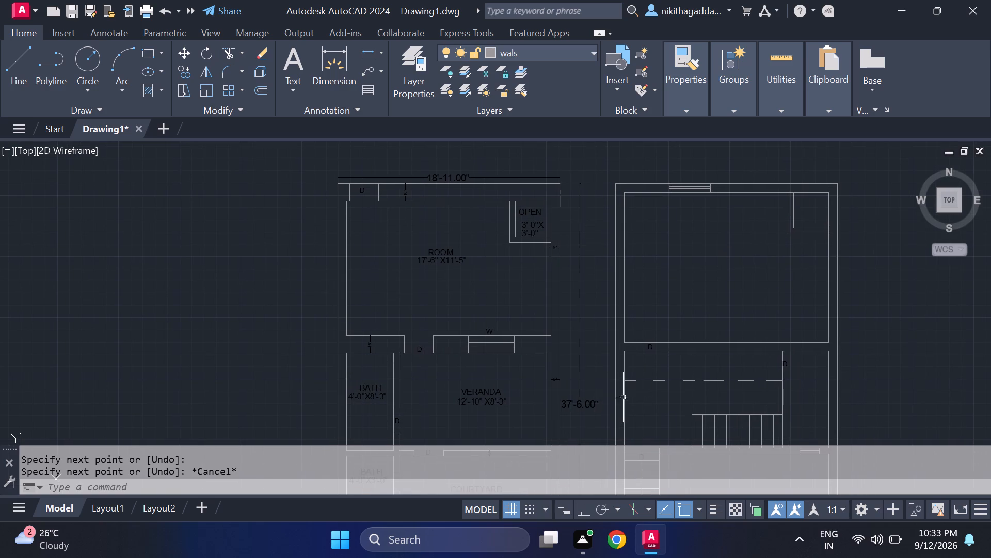
# Copy the W label from the existing plan's window above the veranda to just outside the new plan's north wall window.
pyautogui.moveTo(705, 383); pyautogui.dragTo(633, 276, button='middle')
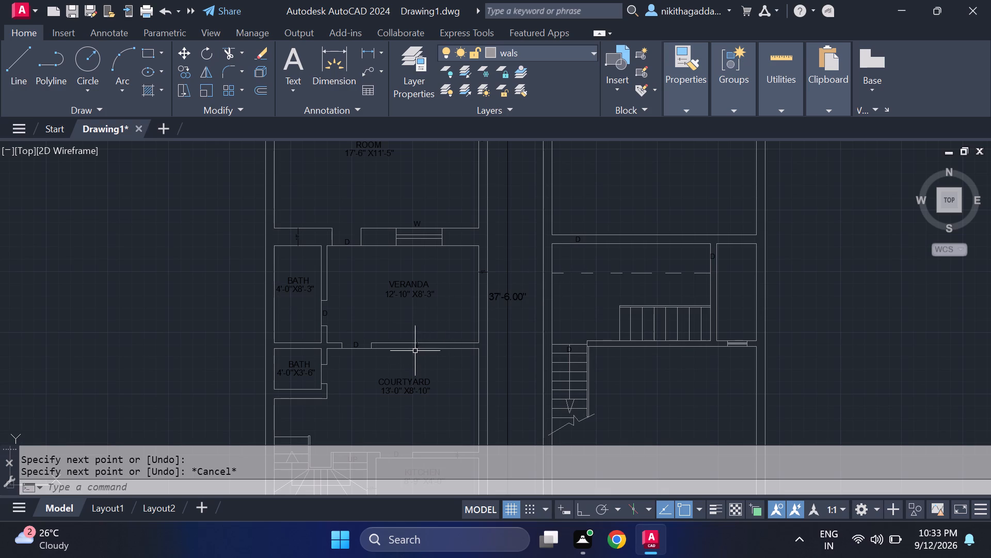
pyautogui.moveTo(418, 302); pyautogui.dragTo(420, 339, button='middle')
pyautogui.scroll(3, 424, 259)
pyautogui.moveTo(430, 249); pyautogui.dragTo(424, 252)
pyautogui.click(369, 276)
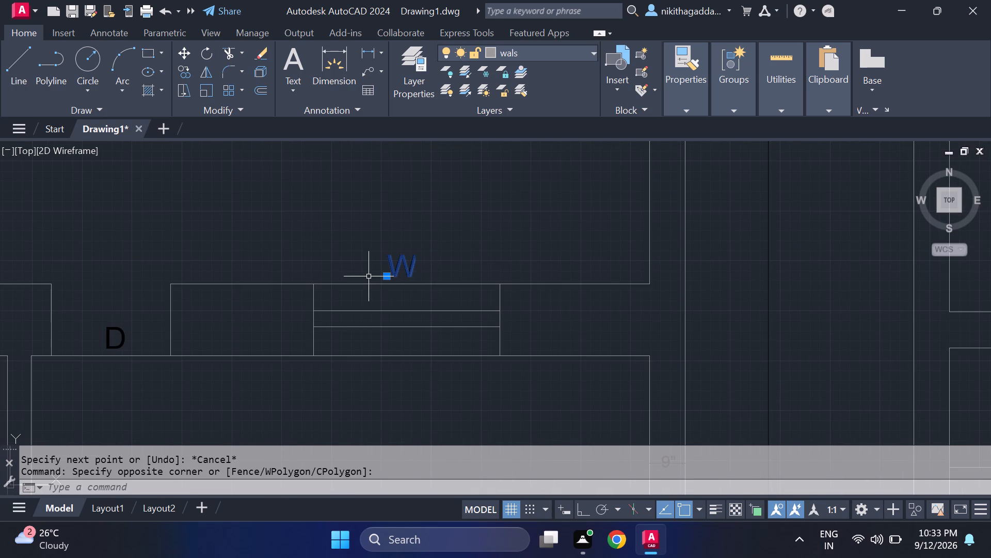
pyautogui.press('c')
pyautogui.press('o')
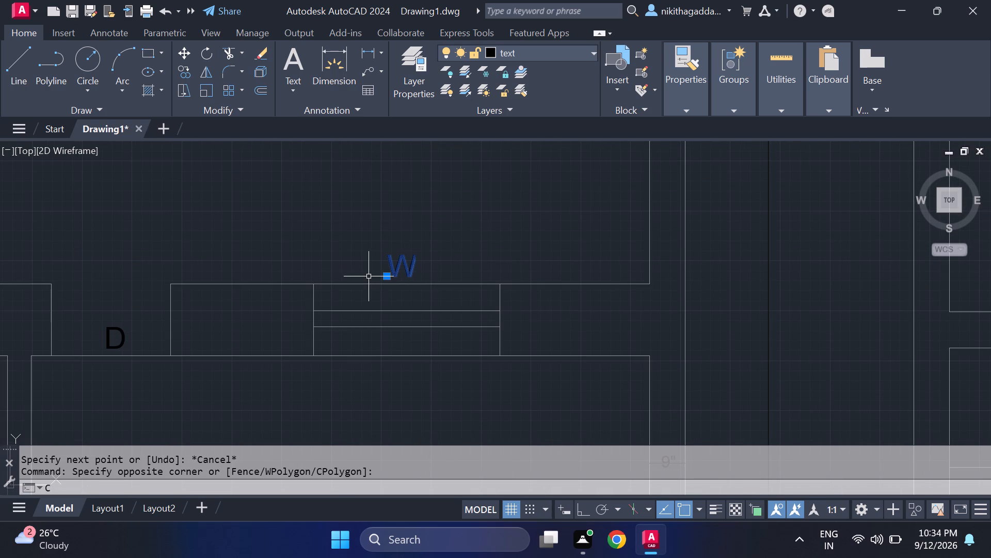
pyautogui.press('Return')
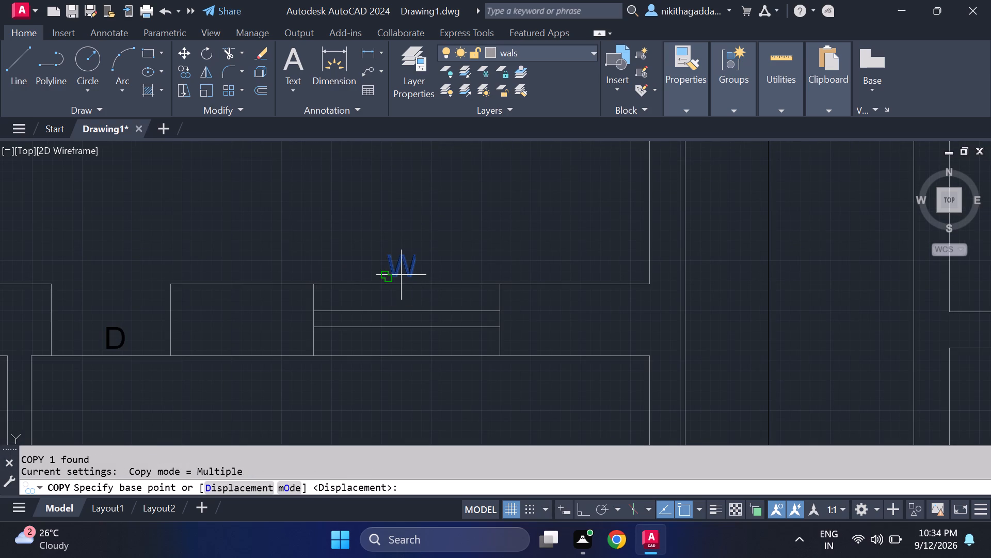
pyautogui.click(401, 275)
pyautogui.scroll(-1, 674, 195)
pyautogui.moveTo(672, 196); pyautogui.dragTo(368, 392, button='middle')
pyautogui.moveTo(545, 283); pyautogui.dragTo(535, 377, button='middle')
pyautogui.scroll(-1, 549, 346)
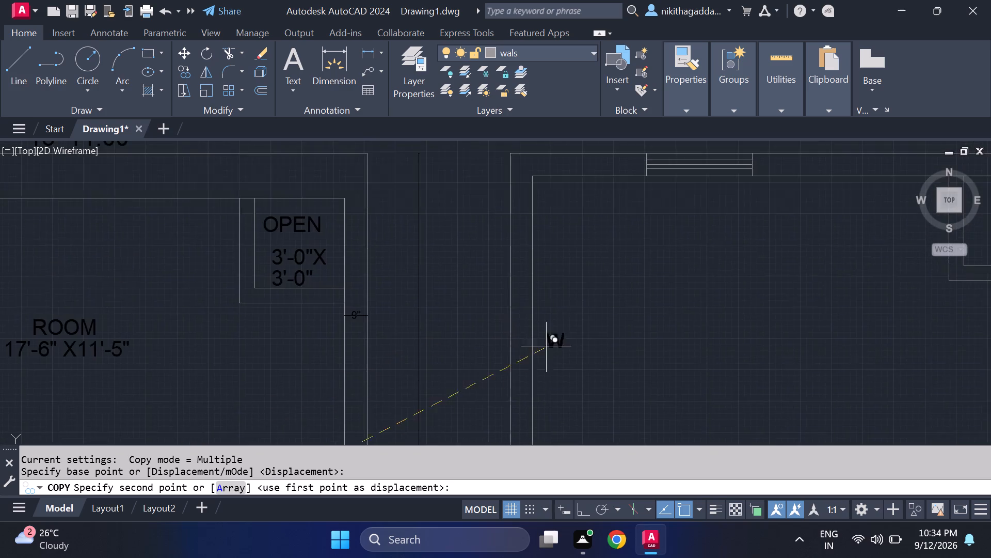
pyautogui.moveTo(605, 318); pyautogui.dragTo(585, 350, button='middle')
pyautogui.scroll(2, 603, 278)
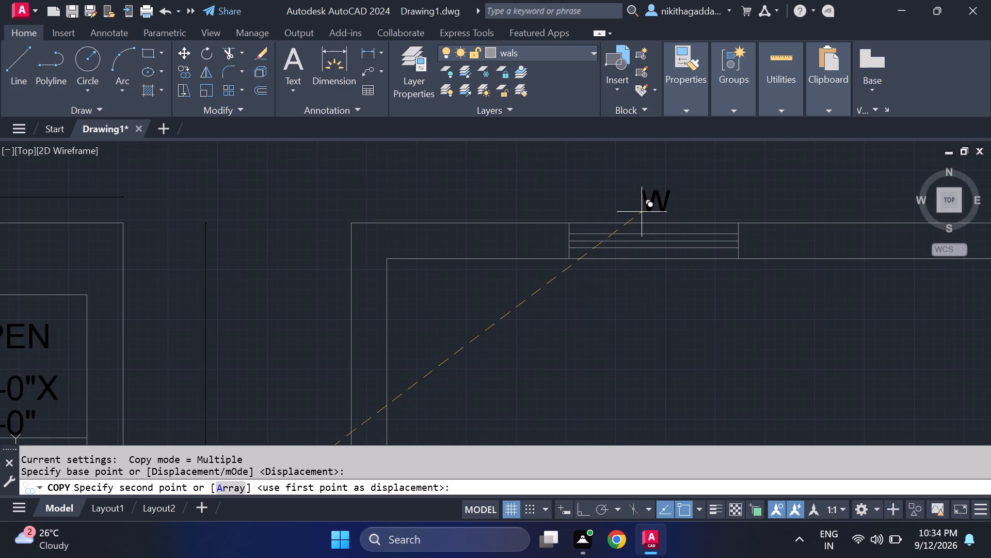
pyautogui.click(638, 212)
# Place another copy of the W label above the small window in the new plan's wall, east of the horizontal staircase.
pyautogui.scroll(-1, 716, 296)
pyautogui.moveTo(716, 296); pyautogui.dragTo(549, 100, button='middle')
pyautogui.scroll(-1, 596, 217)
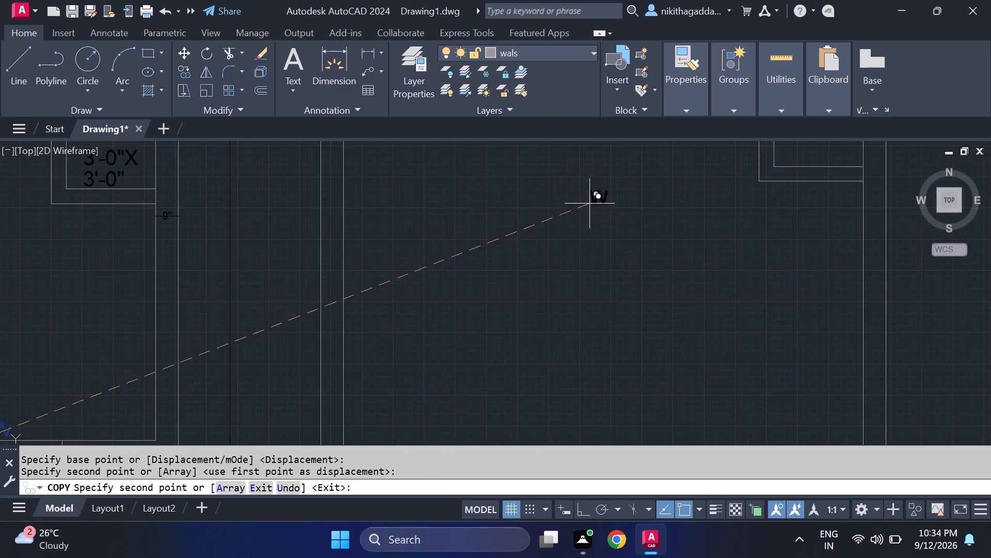
pyautogui.scroll(-1, 599, 224)
pyautogui.moveTo(683, 359); pyautogui.dragTo(641, 274, button='middle')
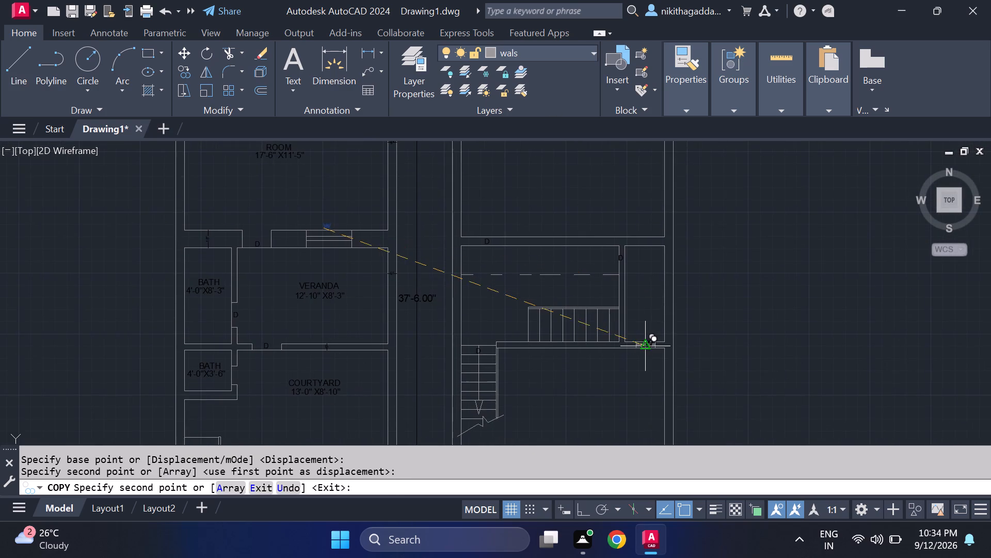
pyautogui.scroll(6, 643, 348)
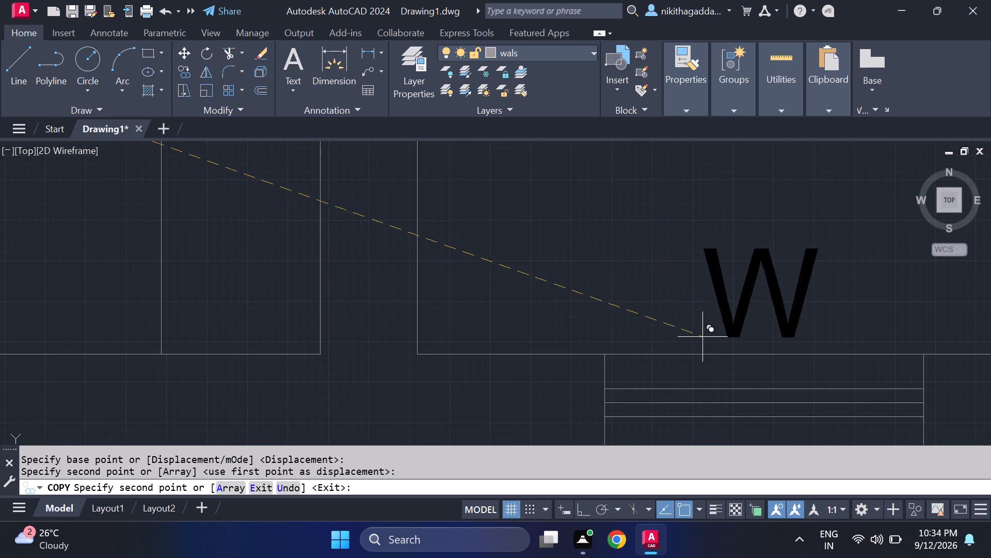
pyautogui.click(696, 340)
pyautogui.press('Escape')
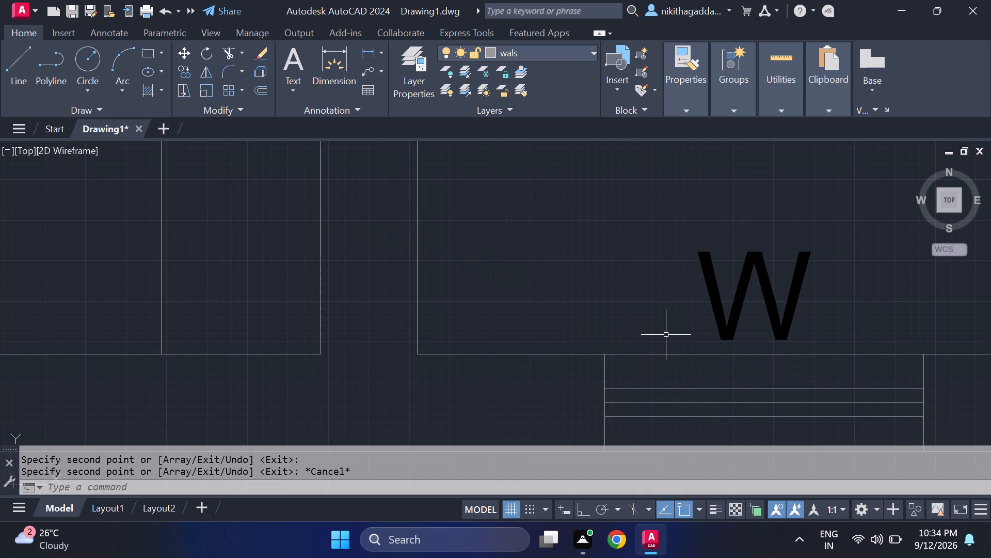
# Change the label copied above the small window to V.
pyautogui.doubleClick(733, 309)
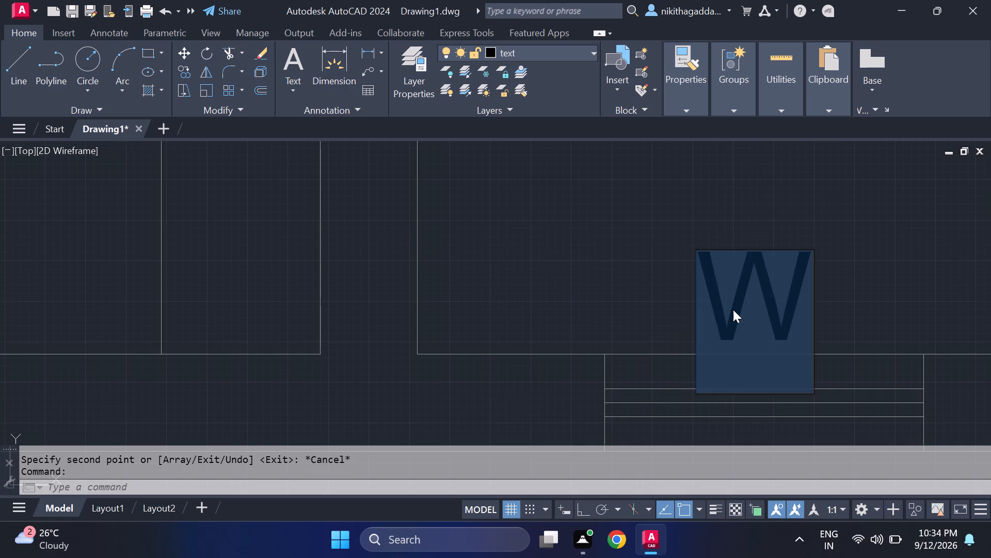
pyautogui.press('Delete')
pyautogui.press('v')
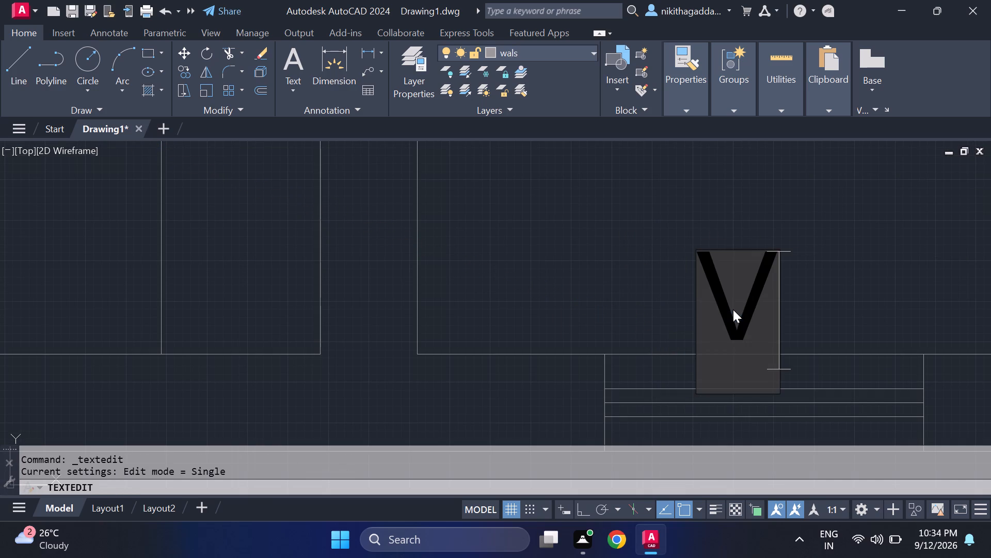
pyautogui.press('Return')
# Copy the west staircase's whole direction arrow, shaft and arrowhead, into the empty room south of the horizontal staircase.
pyautogui.scroll(1, 733, 309)
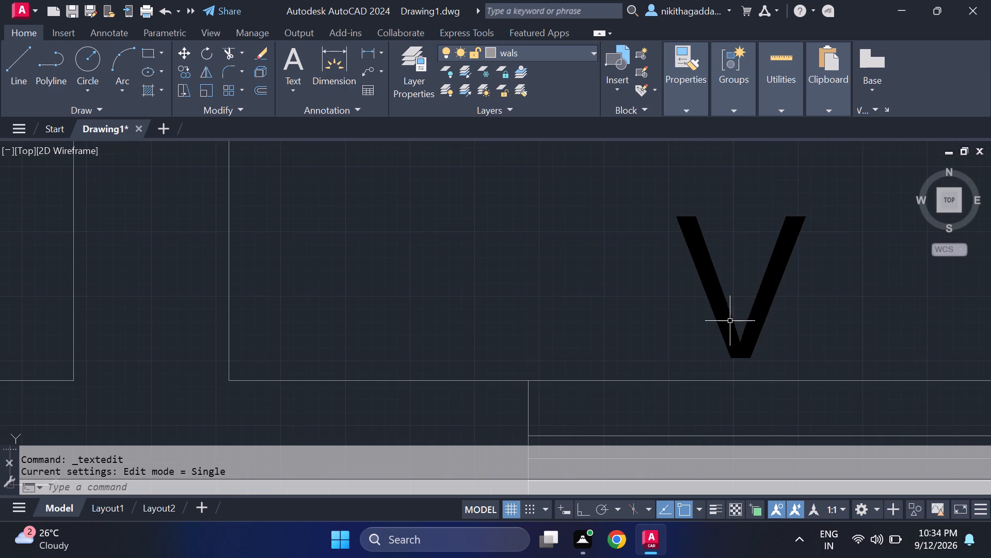
pyautogui.scroll(-5, 730, 321)
pyautogui.scroll(-1, 713, 376)
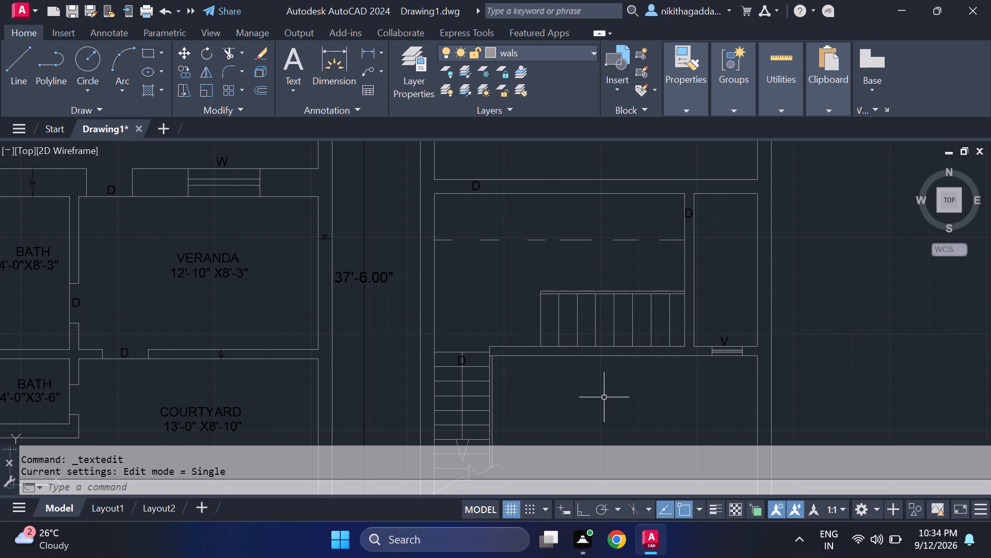
pyautogui.moveTo(543, 391); pyautogui.dragTo(569, 340, button='middle')
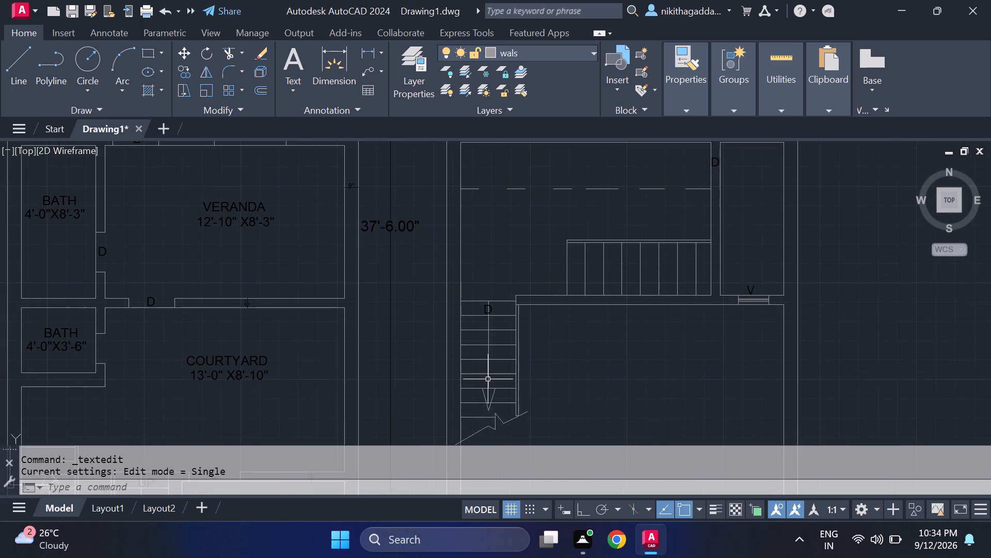
pyautogui.scroll(2, 488, 379)
pyautogui.click(509, 355)
pyautogui.click(463, 360)
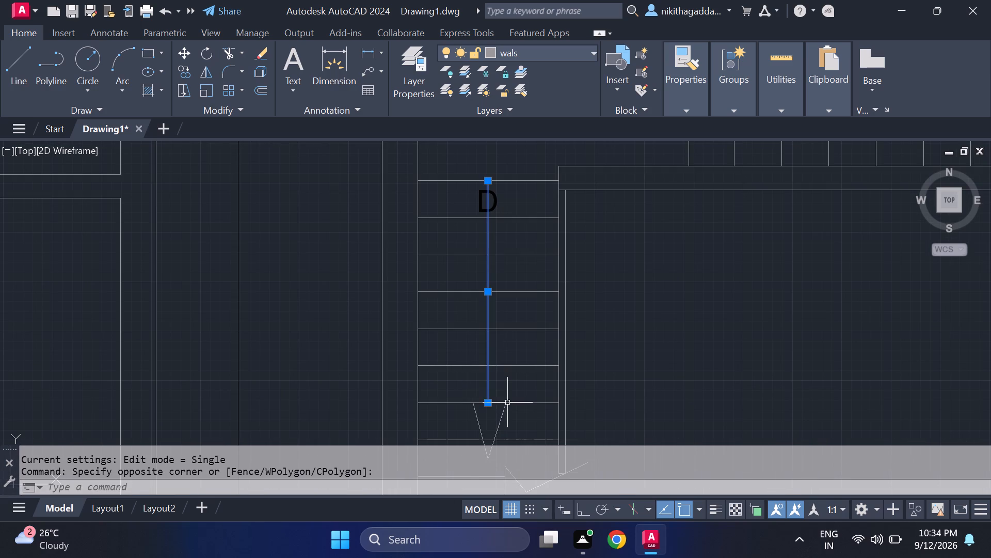
pyautogui.scroll(1, 516, 422)
pyautogui.click(486, 392)
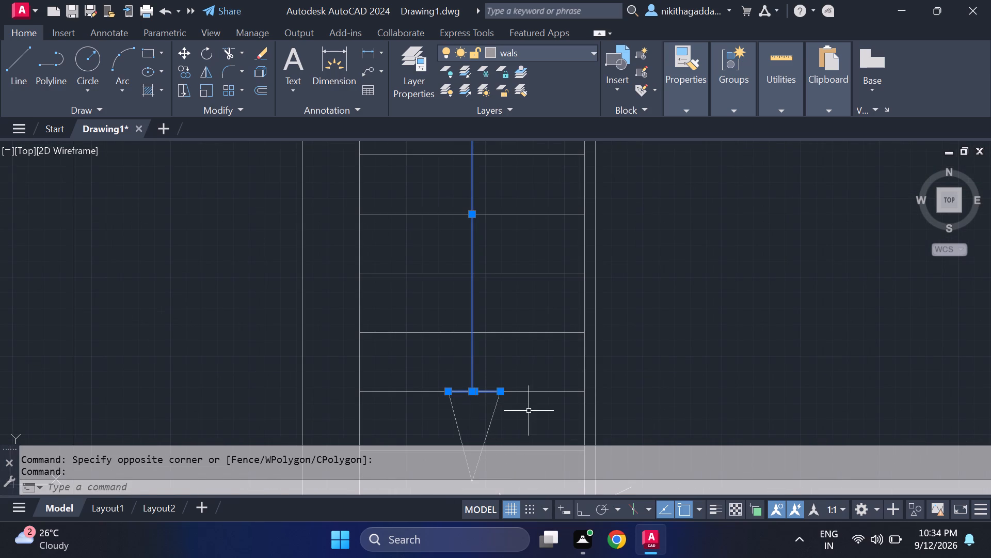
pyautogui.moveTo(530, 411); pyautogui.dragTo(493, 417)
pyautogui.click(515, 412)
pyautogui.click(434, 428)
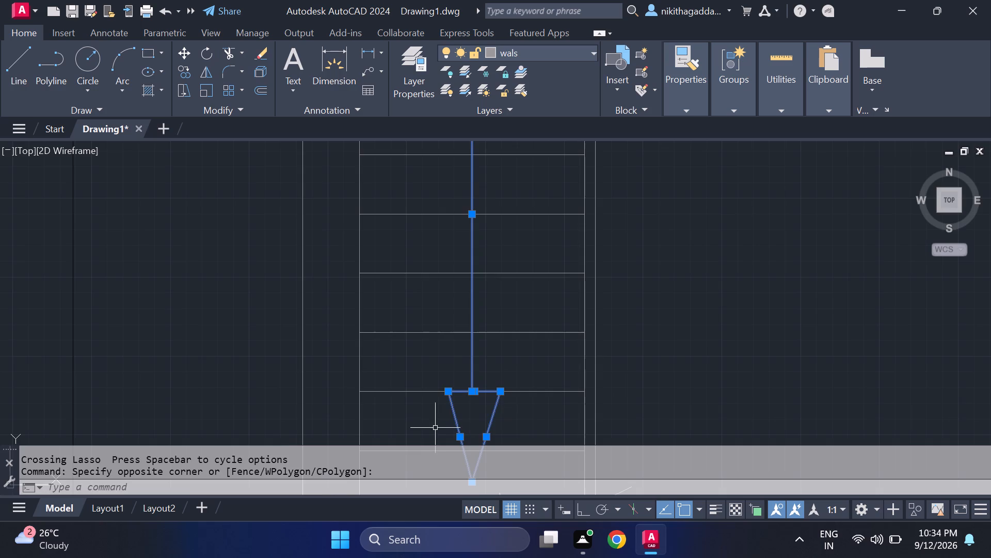
pyautogui.moveTo(452, 424); pyautogui.dragTo(466, 354, button='middle')
pyautogui.scroll(1, 452, 423)
pyautogui.scroll(-2, 567, 375)
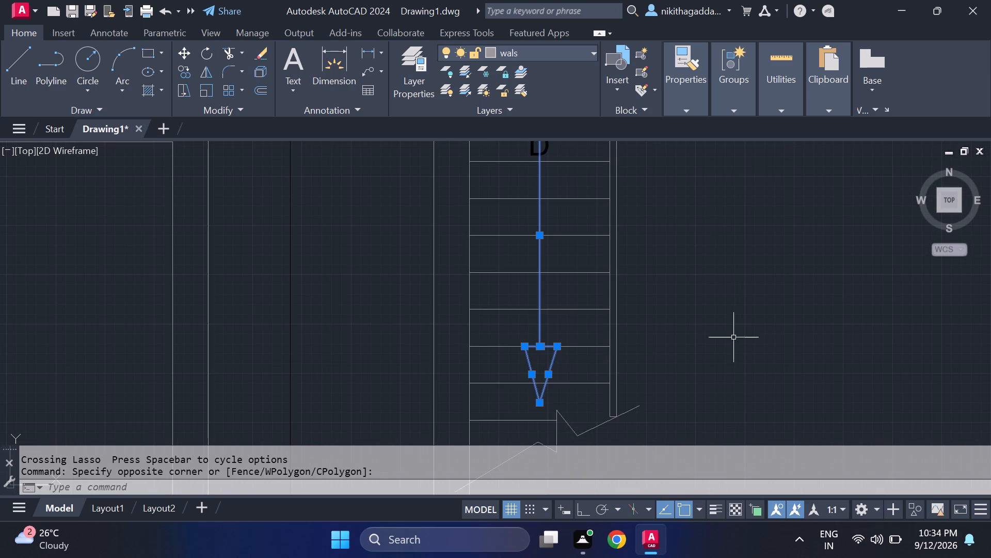
pyautogui.write('CO')
pyautogui.press('Return')
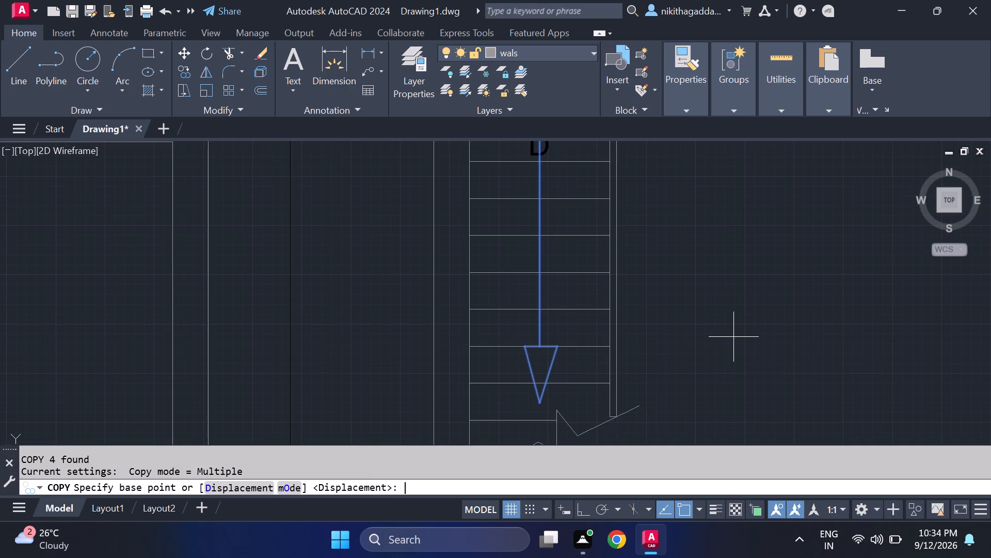
pyautogui.scroll(-2, 703, 314)
pyautogui.moveTo(702, 312); pyautogui.dragTo(694, 326, button='middle')
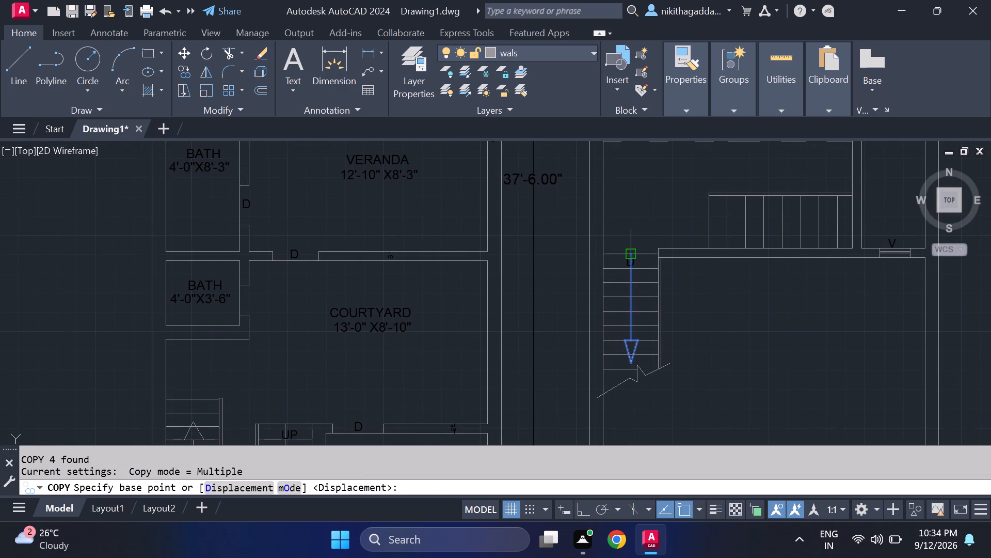
pyautogui.click(628, 256)
pyautogui.click(766, 283)
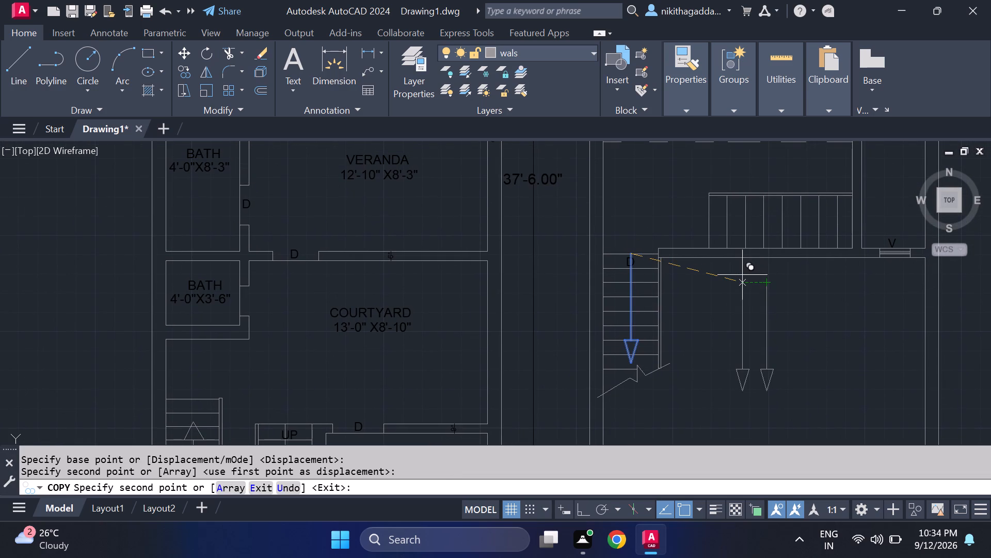
pyautogui.press('Escape')
# Rotate the copied direction arrow 90° about its tail end so that it points east.
pyautogui.click(819, 301)
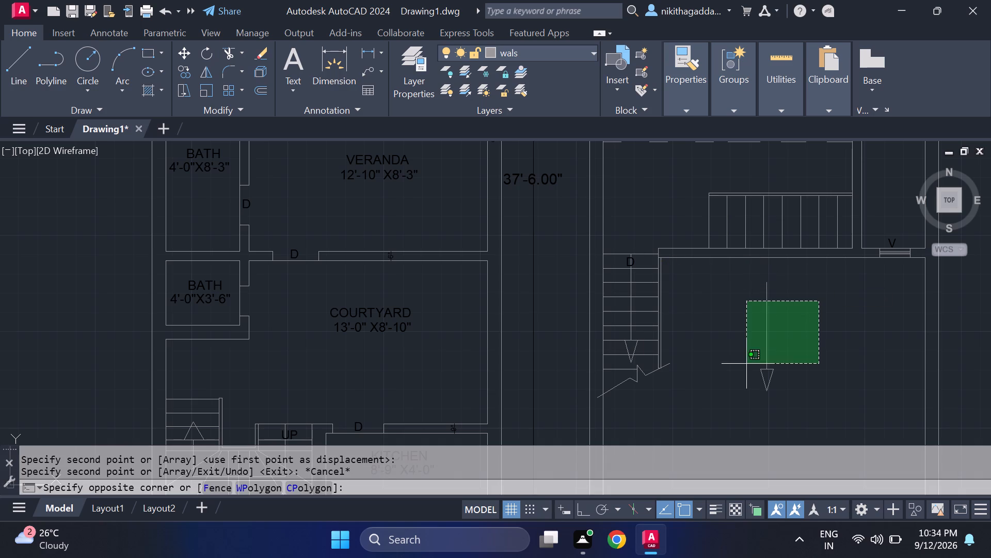
pyautogui.click(733, 380)
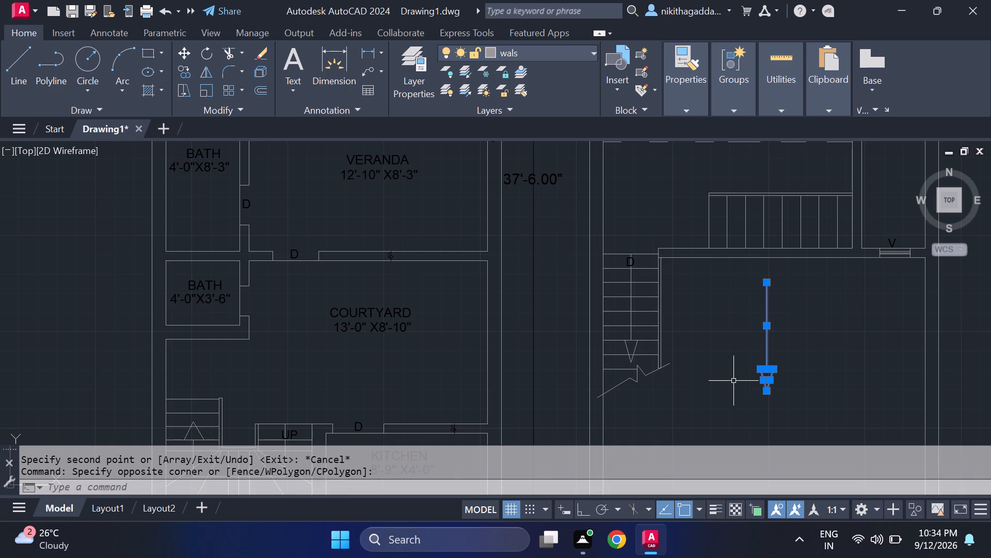
pyautogui.write('RO')
pyautogui.press('Return')
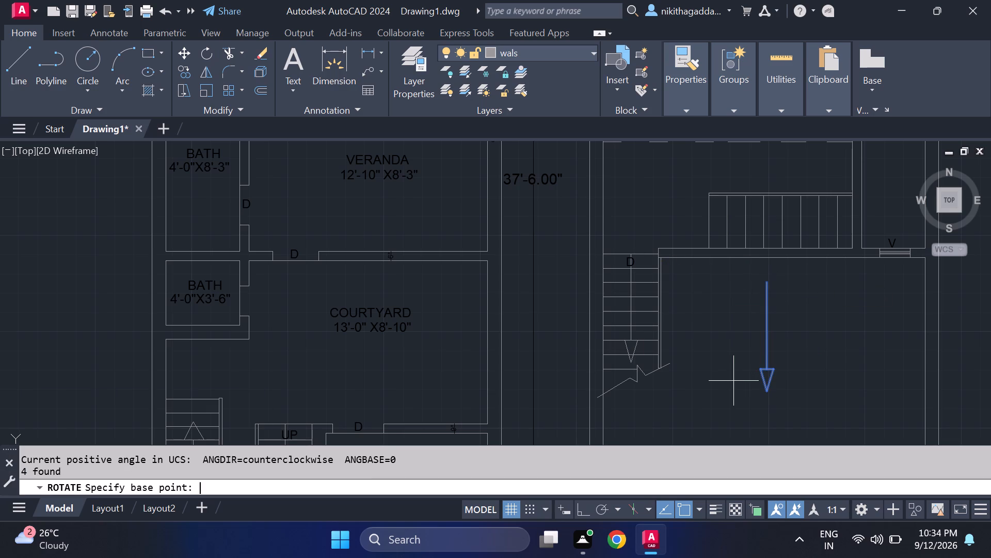
pyautogui.click(765, 286)
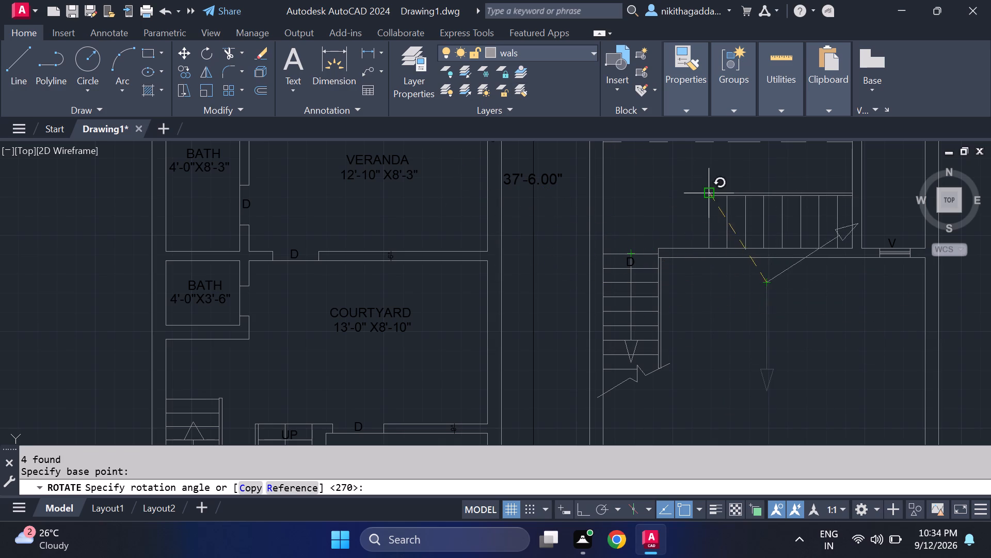
pyautogui.click(772, 159)
# Move the rotated arrow by its tail onto the horizontal staircase, midway across the treads, starting inside the first tread.
pyautogui.click(843, 267)
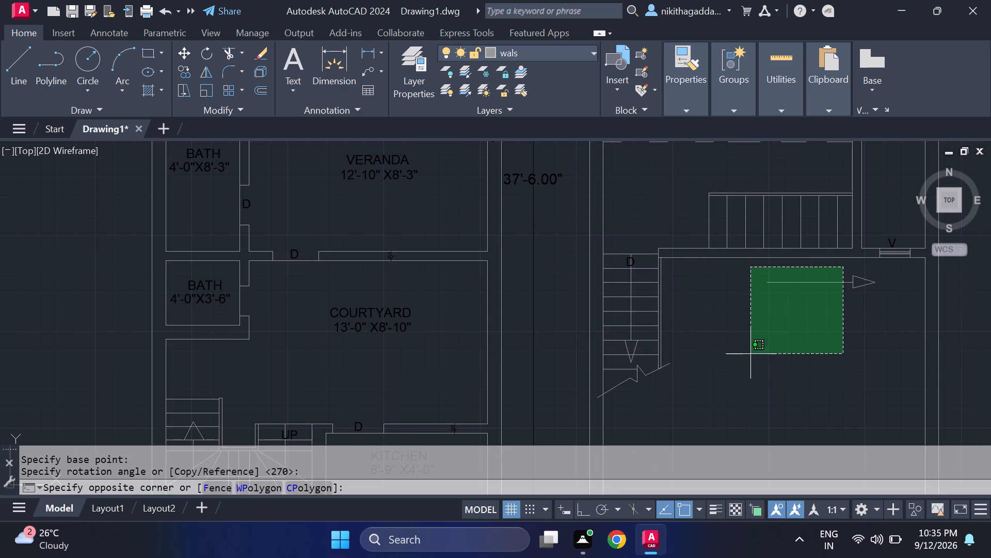
pyautogui.click(750, 354)
pyautogui.moveTo(786, 335); pyautogui.dragTo(778, 363, button='middle')
pyautogui.scroll(1, 874, 300)
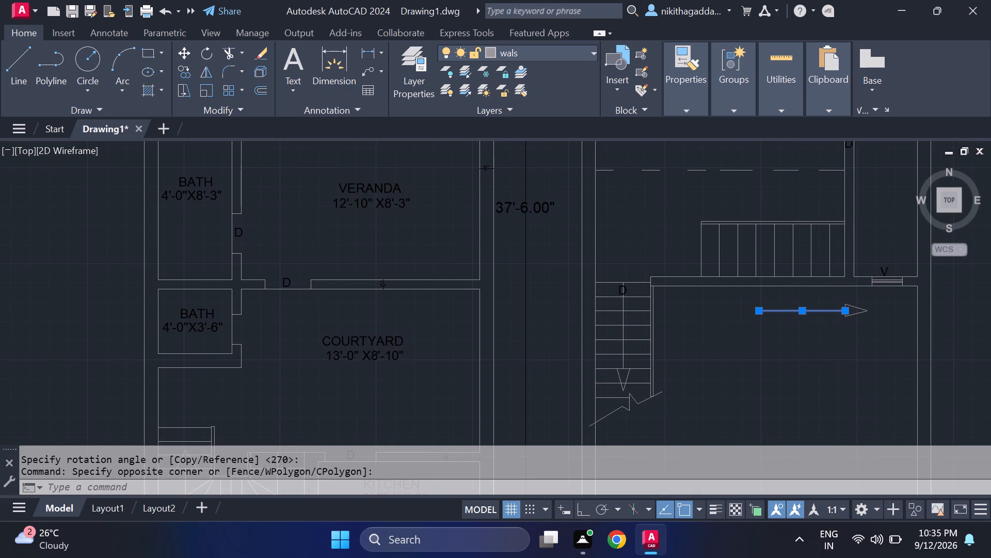
pyautogui.moveTo(874, 300); pyautogui.dragTo(866, 304)
pyautogui.click(765, 360)
pyautogui.press('m')
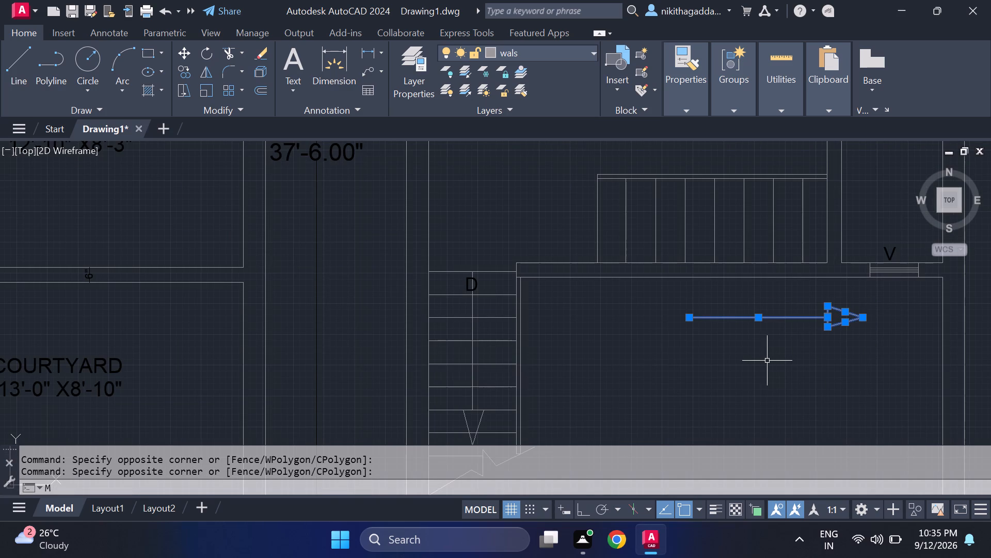
pyautogui.press('Return')
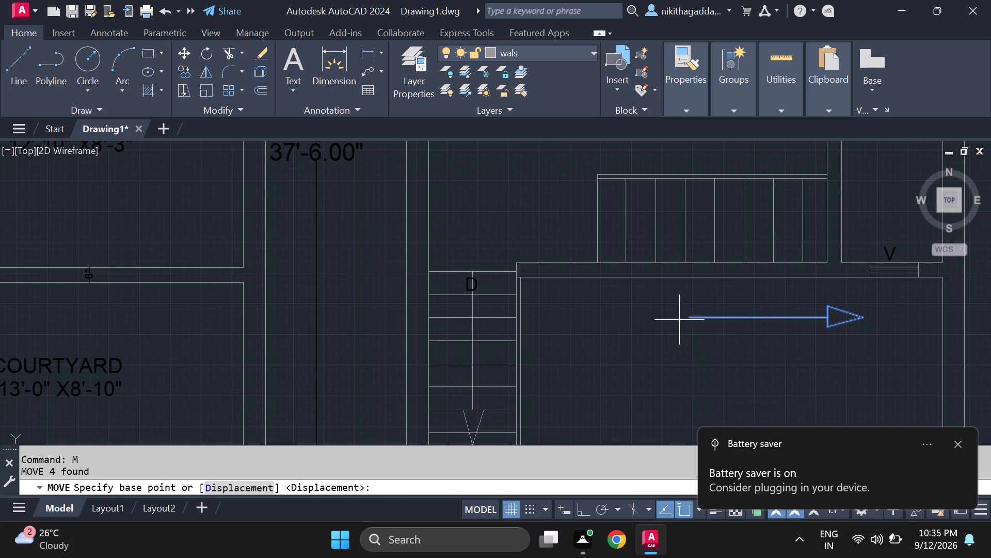
pyautogui.click(684, 316)
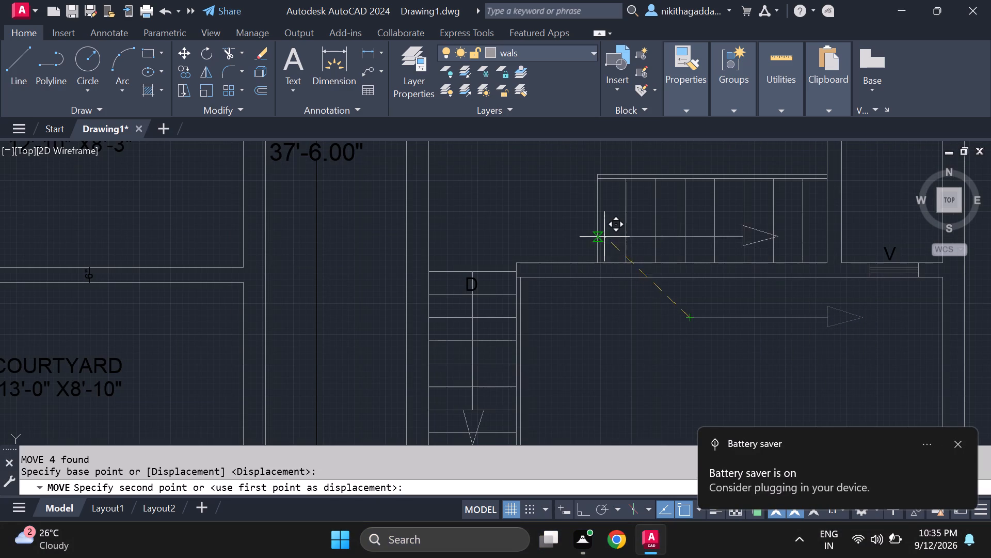
pyautogui.scroll(3, 618, 214)
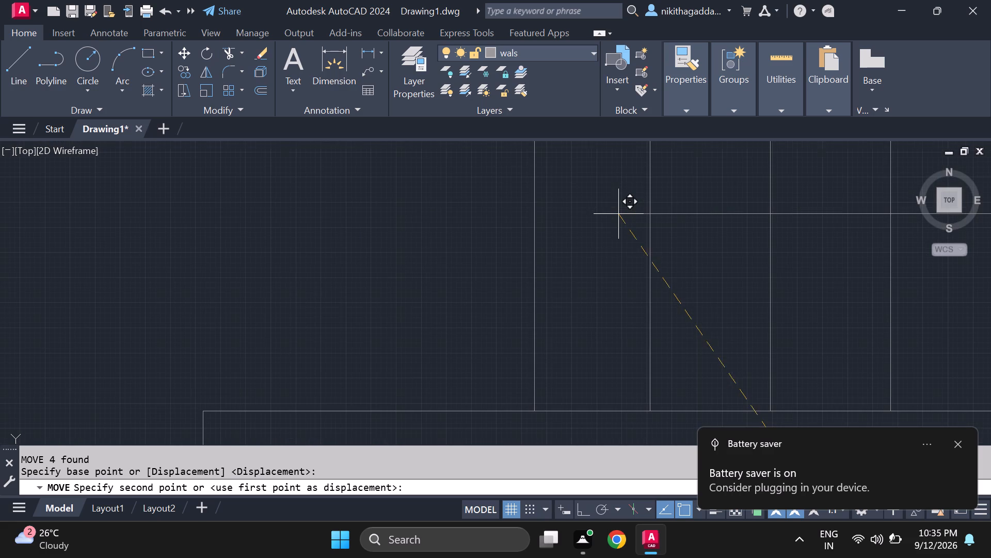
pyautogui.click(632, 214)
pyautogui.scroll(-4, 632, 259)
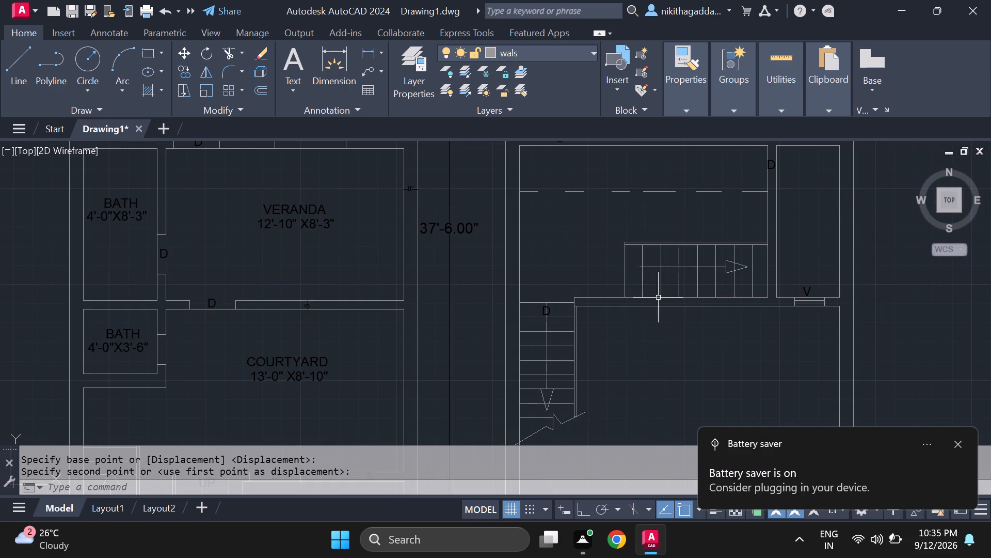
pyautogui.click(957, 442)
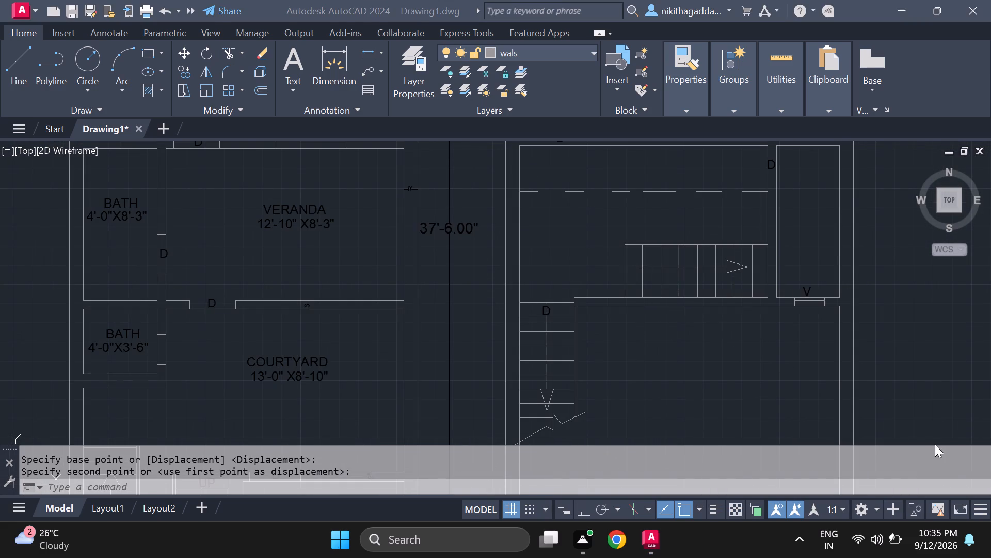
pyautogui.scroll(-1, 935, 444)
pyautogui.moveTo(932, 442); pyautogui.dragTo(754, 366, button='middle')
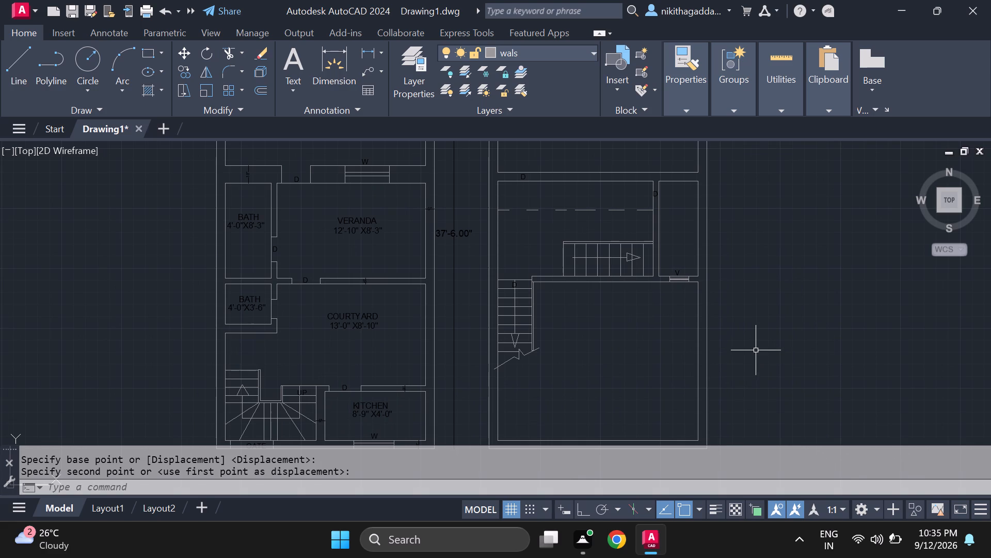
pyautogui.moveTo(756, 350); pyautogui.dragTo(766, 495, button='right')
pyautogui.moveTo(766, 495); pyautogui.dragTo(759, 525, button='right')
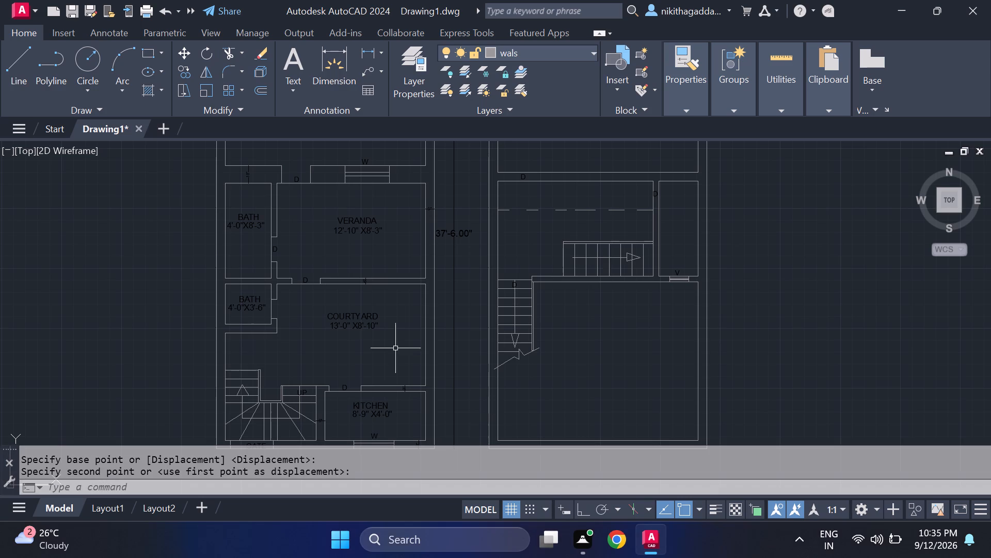
# Copy the UP label from the first plan's staircase to the tail of the direction arrow on the second plan's horizontal staircase.
pyautogui.moveTo(634, 337); pyautogui.dragTo(587, 397, button='middle')
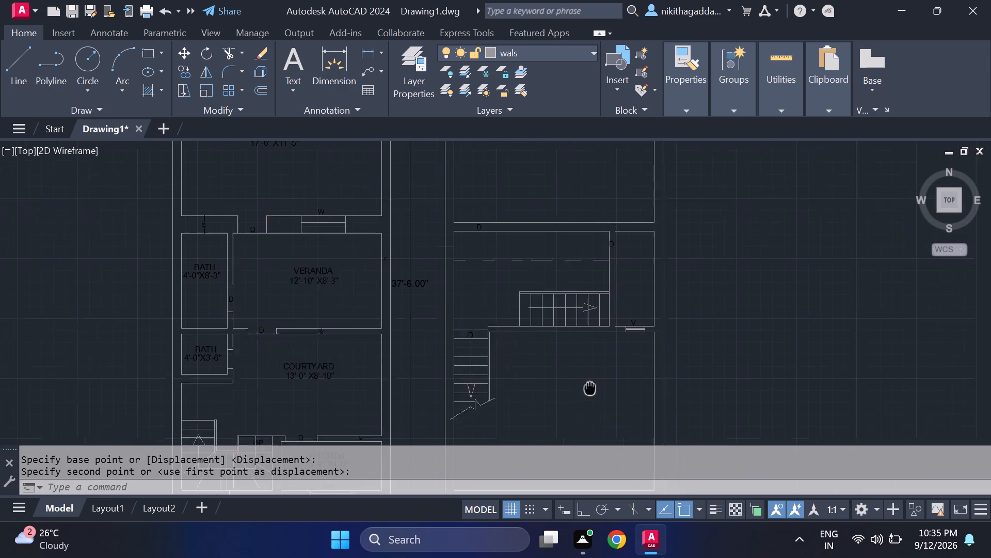
pyautogui.moveTo(587, 397); pyautogui.dragTo(586, 401, button='middle')
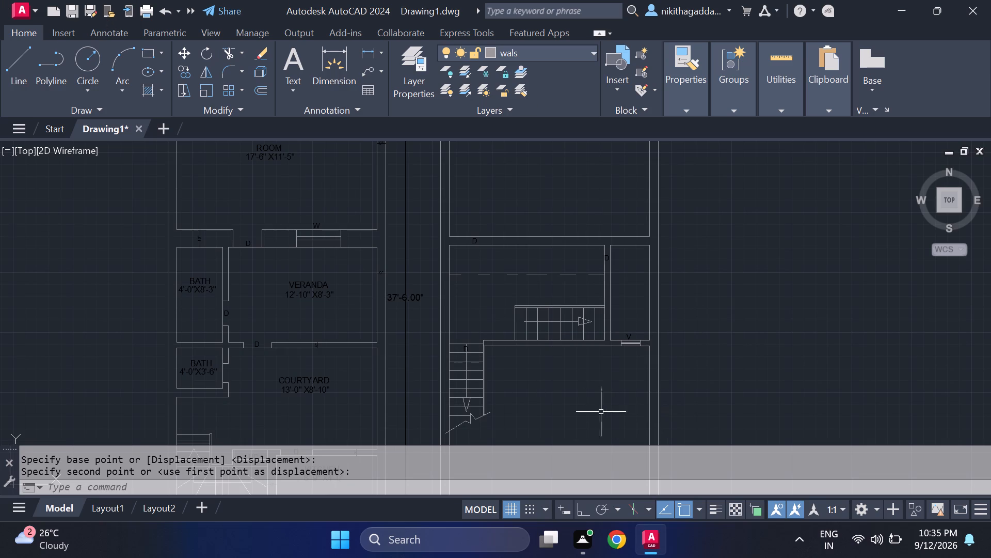
pyautogui.moveTo(577, 405); pyautogui.dragTo(595, 284, button='middle')
pyautogui.scroll(1, 283, 345)
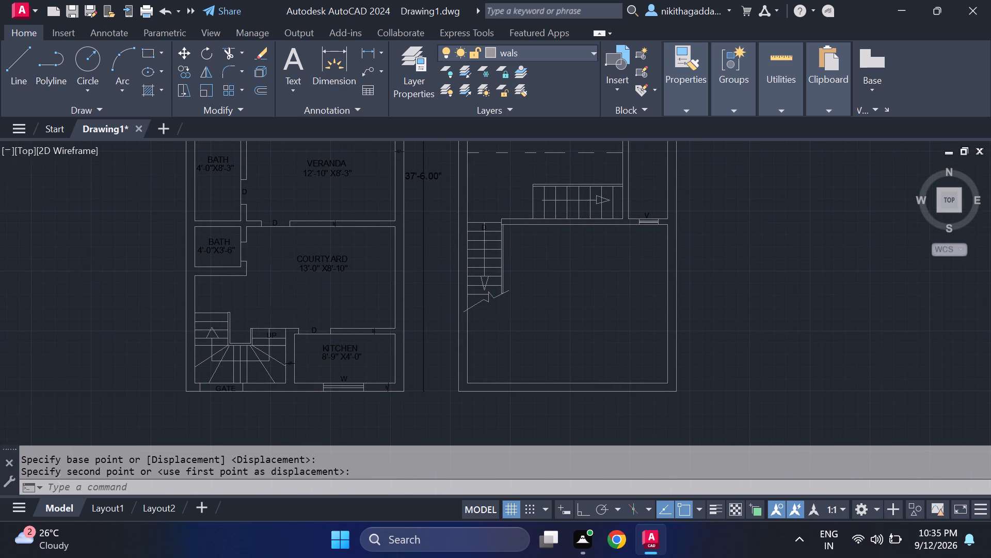
pyautogui.scroll(5, 283, 345)
pyautogui.click(302, 254)
pyautogui.click(210, 309)
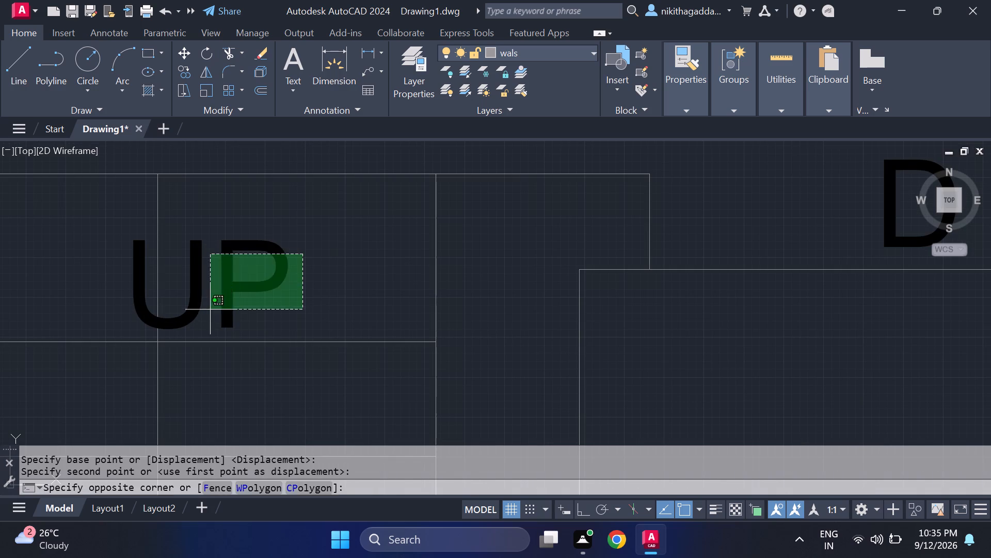
pyautogui.press('c')
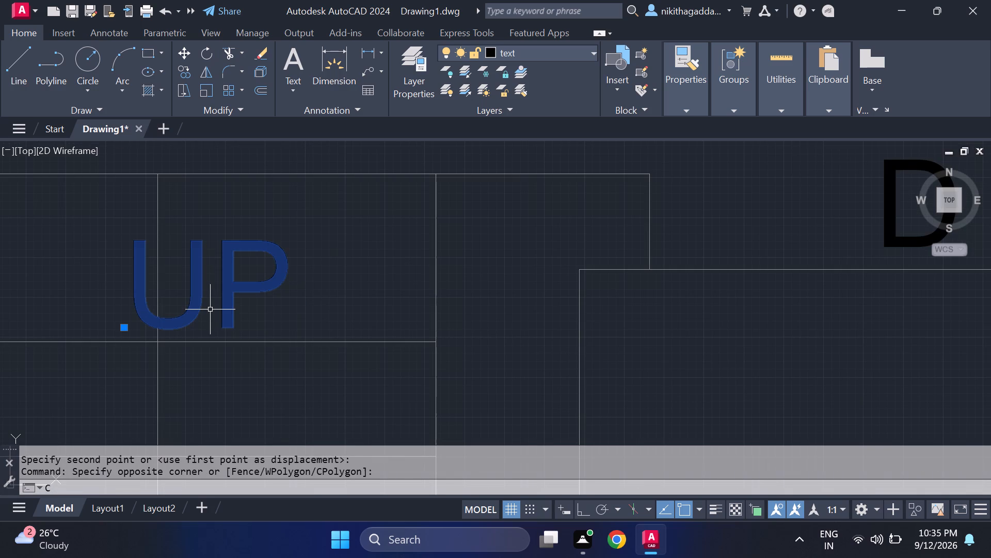
pyautogui.press('o')
pyautogui.press('Return')
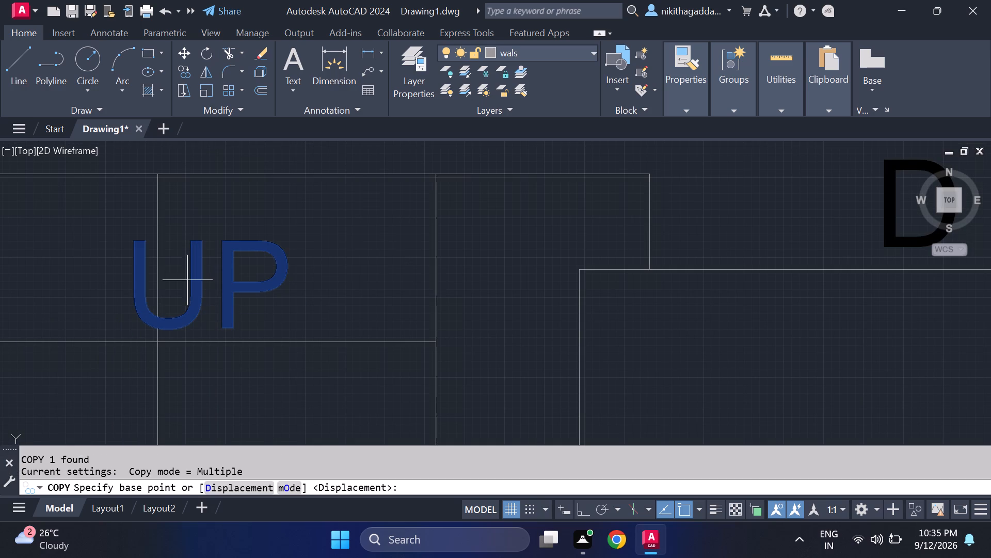
pyautogui.click(134, 321)
pyautogui.scroll(-2, 455, 242)
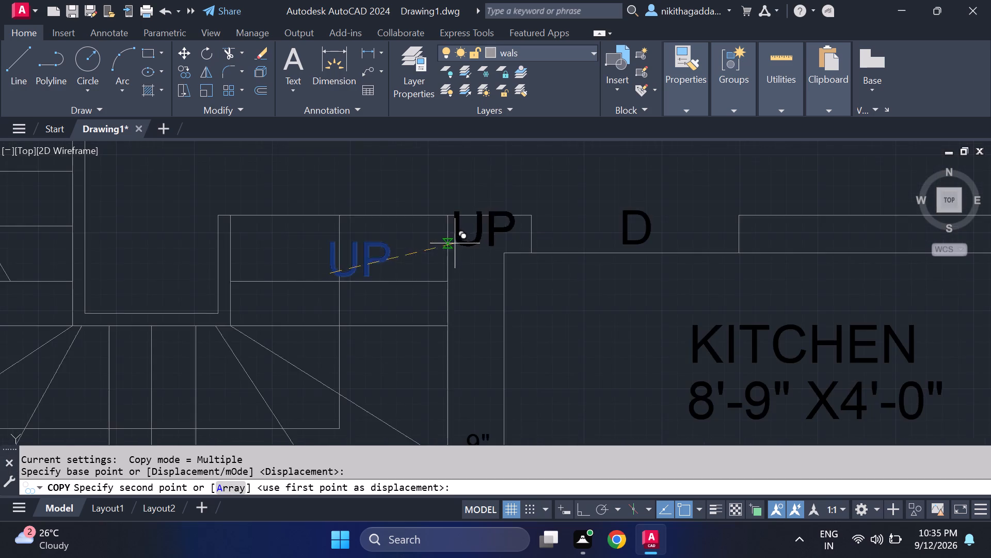
pyautogui.moveTo(366, 283); pyautogui.dragTo(159, 372, button='middle')
pyautogui.scroll(-4, 322, 301)
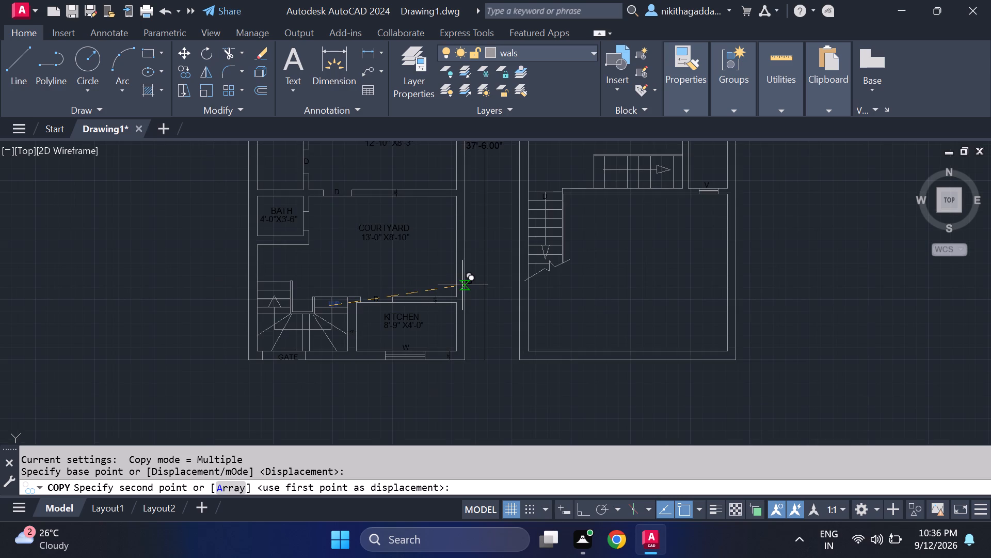
pyautogui.scroll(-2, 490, 277)
pyautogui.scroll(4, 543, 243)
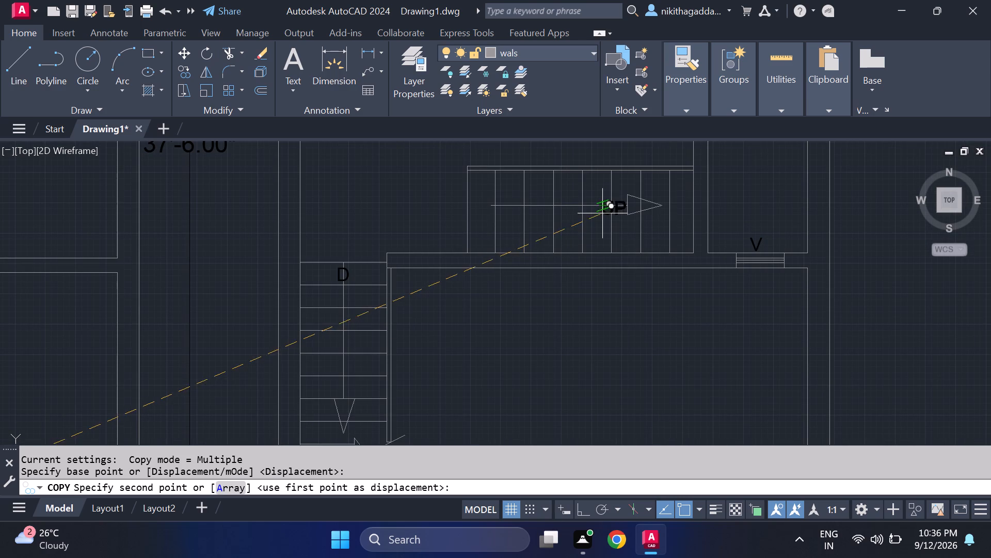
pyautogui.moveTo(594, 222); pyautogui.dragTo(577, 242, button='middle')
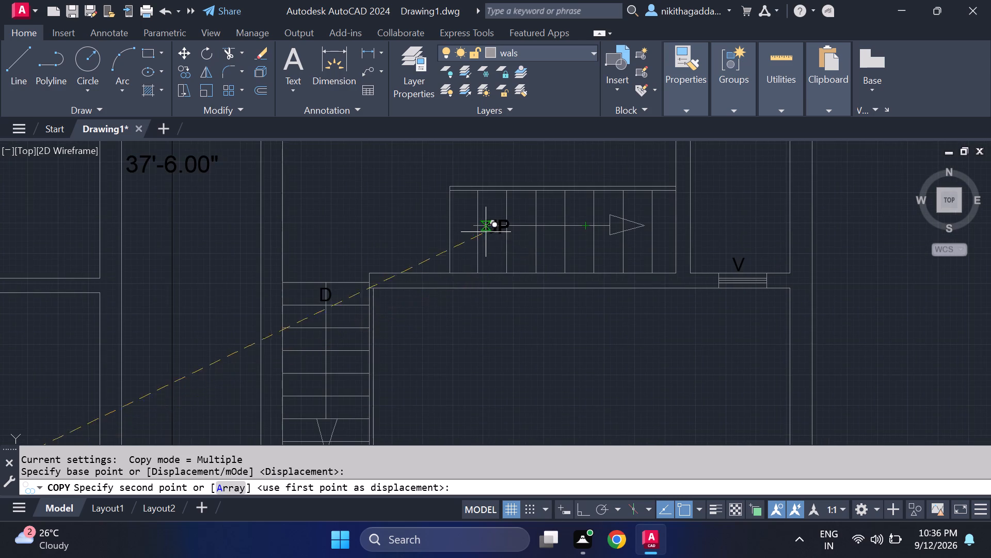
pyautogui.scroll(2, 479, 230)
pyautogui.click(413, 233)
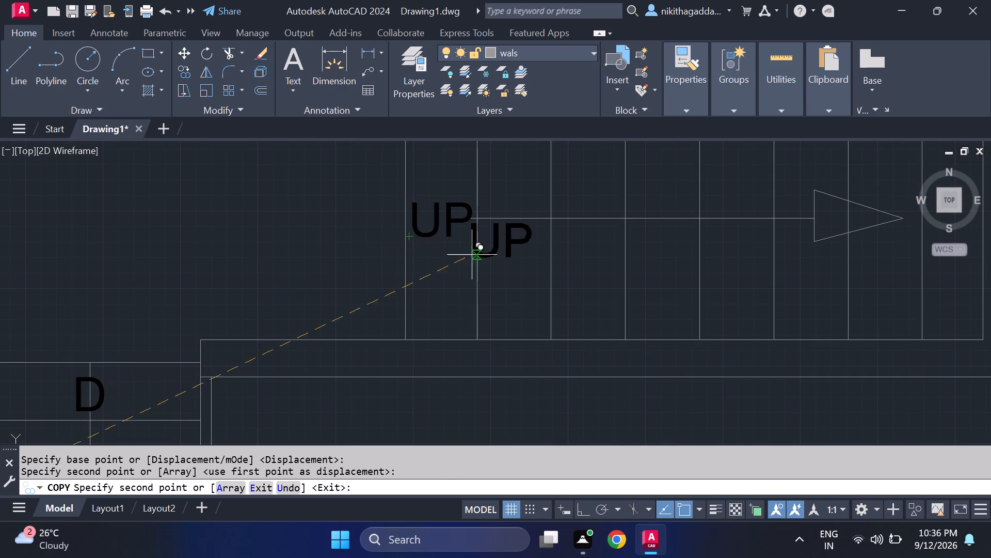
pyautogui.press('Escape')
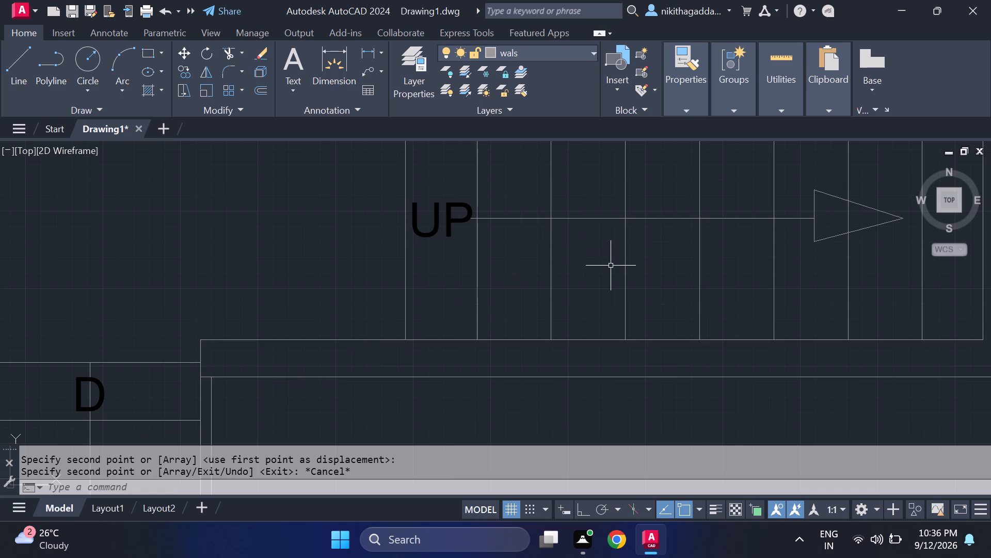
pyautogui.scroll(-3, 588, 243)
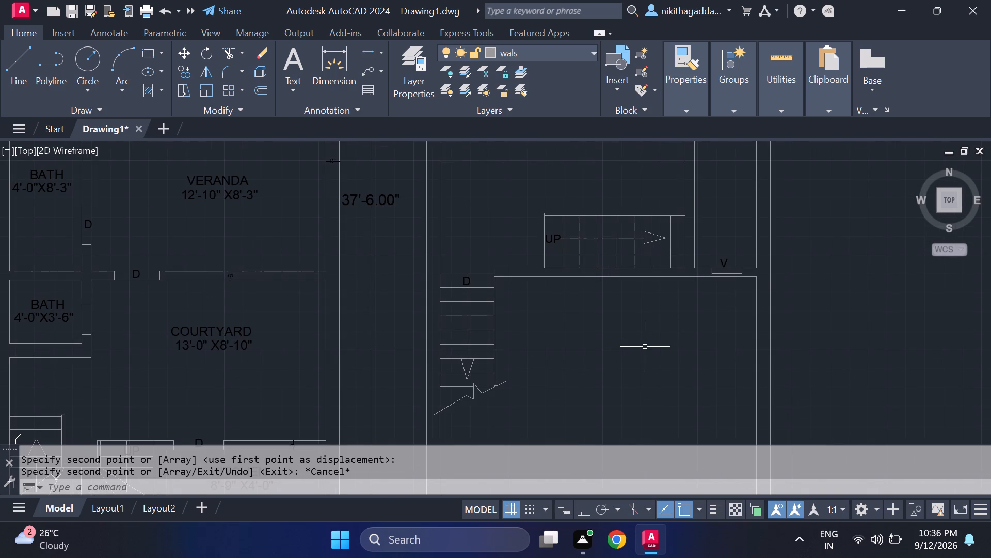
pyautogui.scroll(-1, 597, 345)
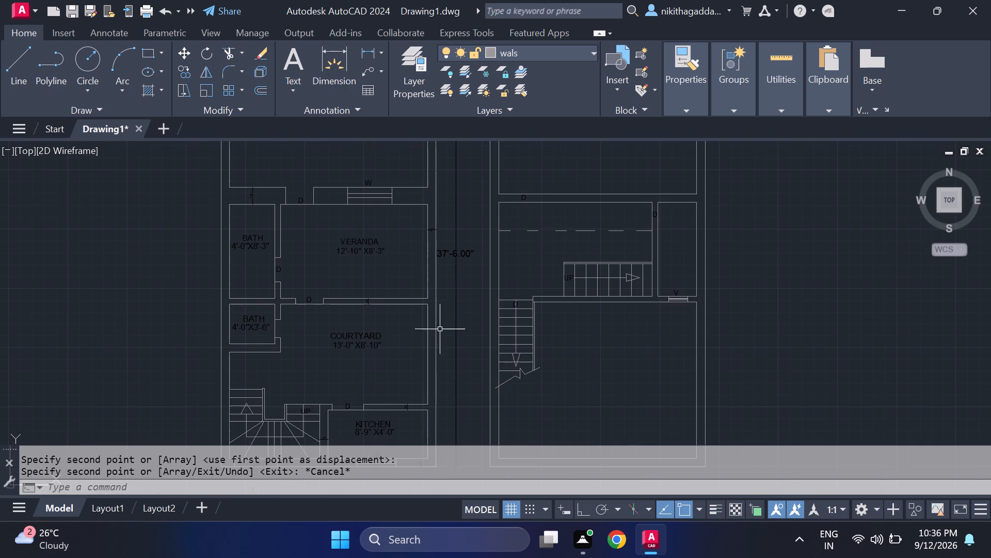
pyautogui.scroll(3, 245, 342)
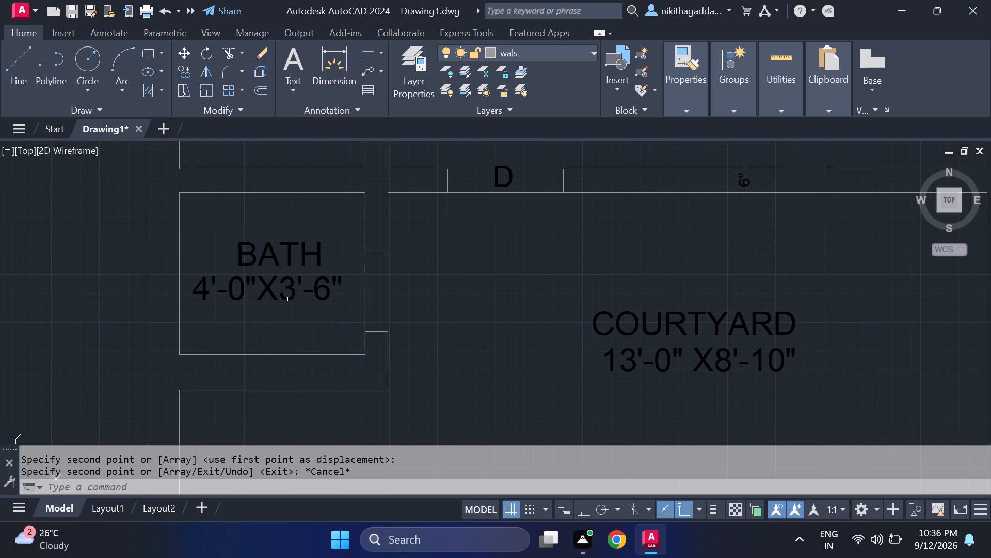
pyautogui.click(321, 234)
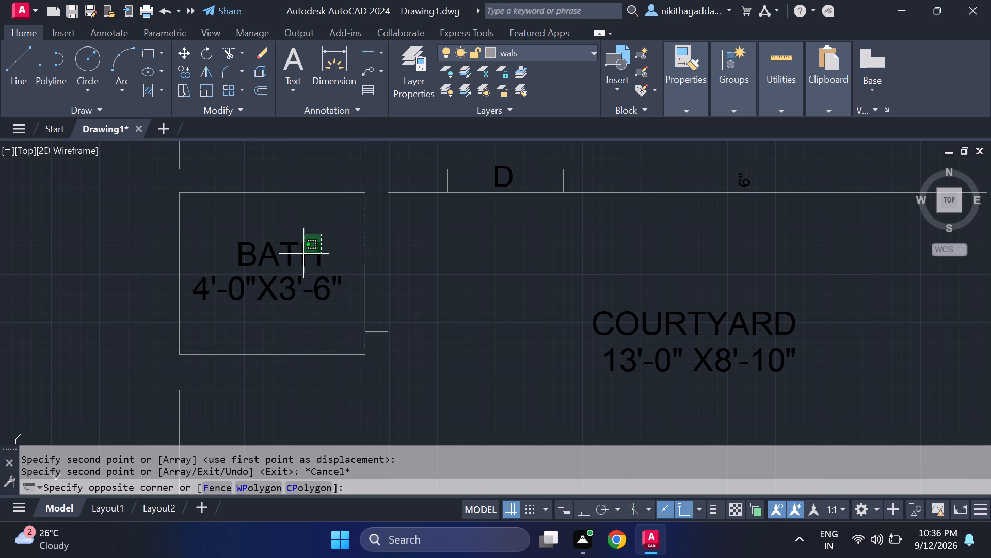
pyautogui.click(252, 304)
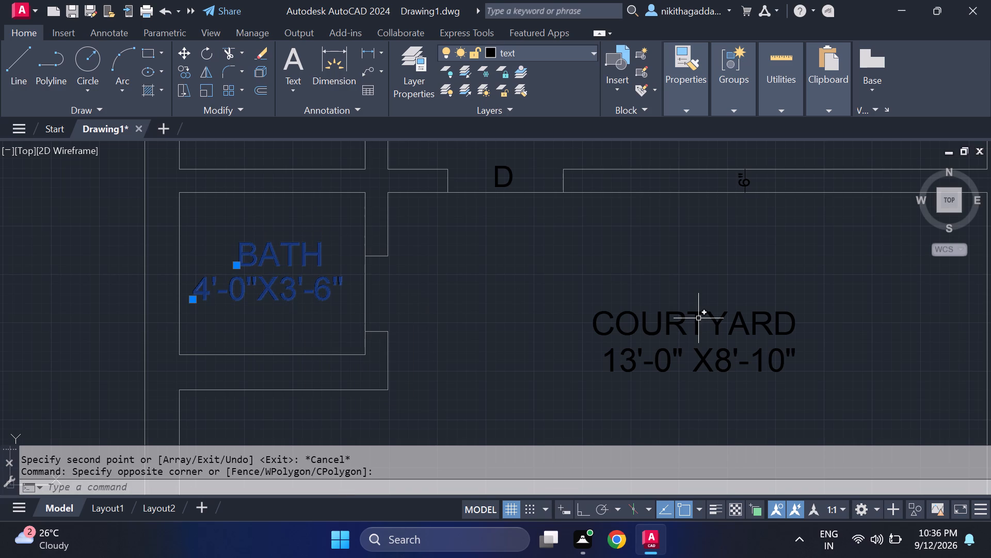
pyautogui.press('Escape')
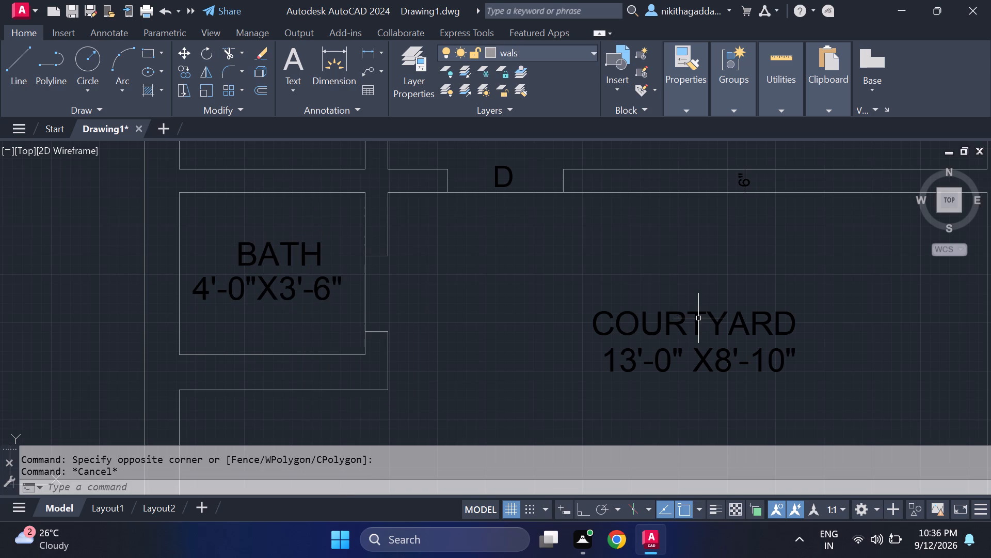
# Copy the OPEN 3'-0"X 3'-0" label from the first plan's northeast corner into the matching open corner of the second plan.
pyautogui.scroll(-5, 693, 305)
pyautogui.scroll(3, 705, 225)
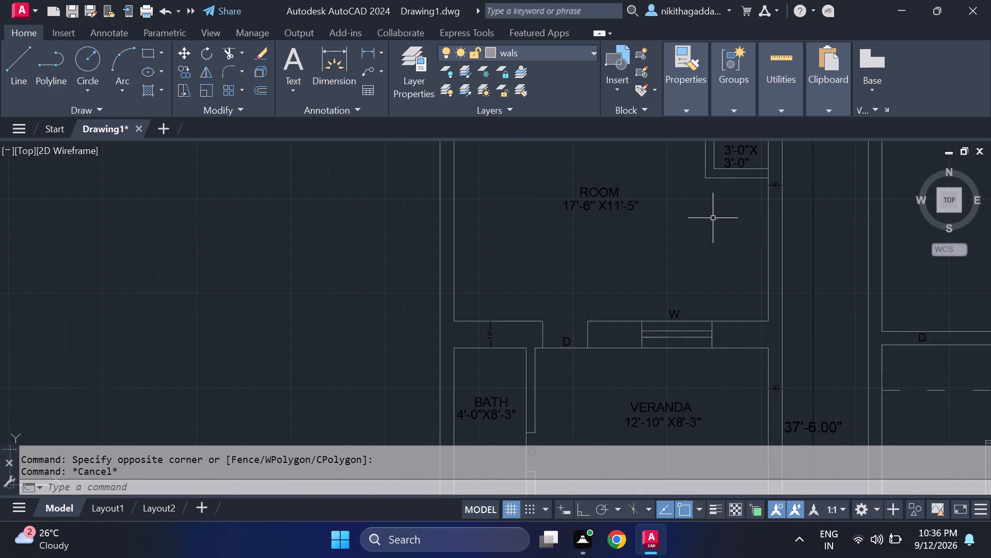
pyautogui.moveTo(728, 210); pyautogui.dragTo(698, 309, button='middle')
pyautogui.scroll(1, 736, 232)
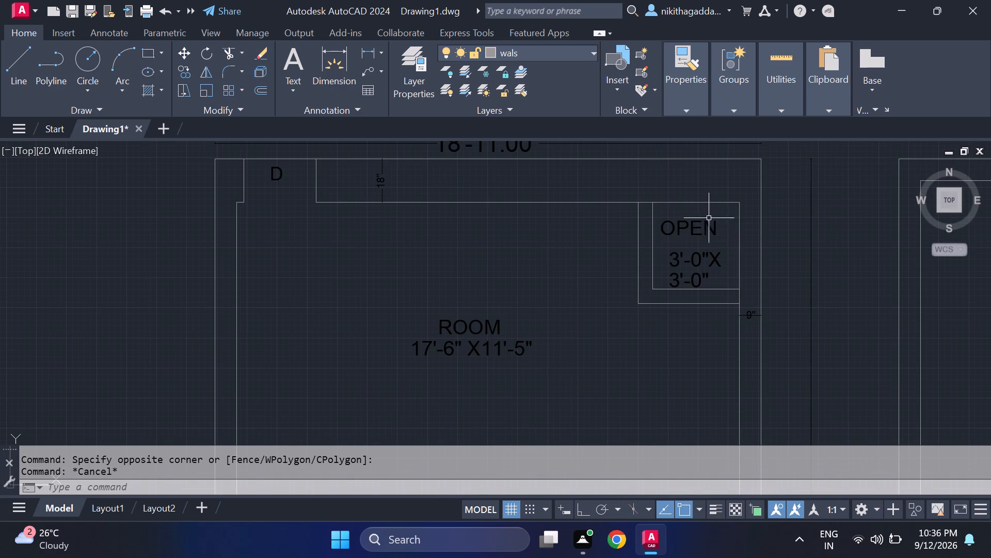
pyautogui.scroll(1, 706, 215)
pyautogui.click(736, 220)
pyautogui.click(651, 321)
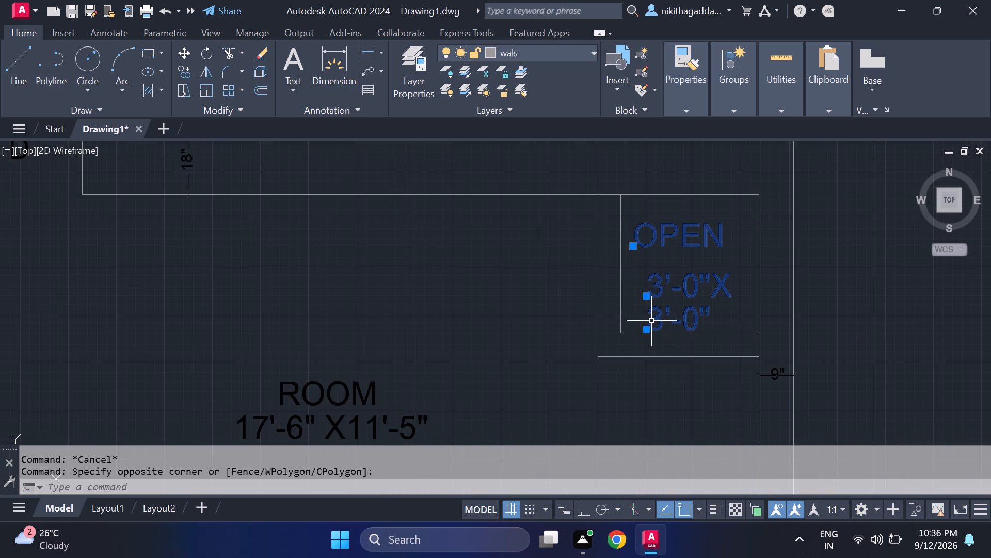
pyautogui.write('CO')
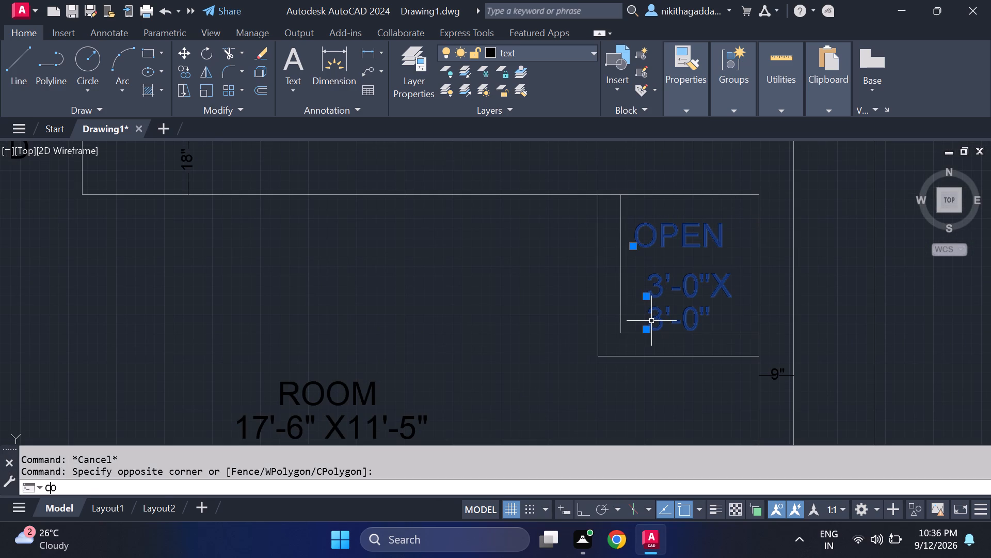
pyautogui.press('Return')
pyautogui.click(651, 239)
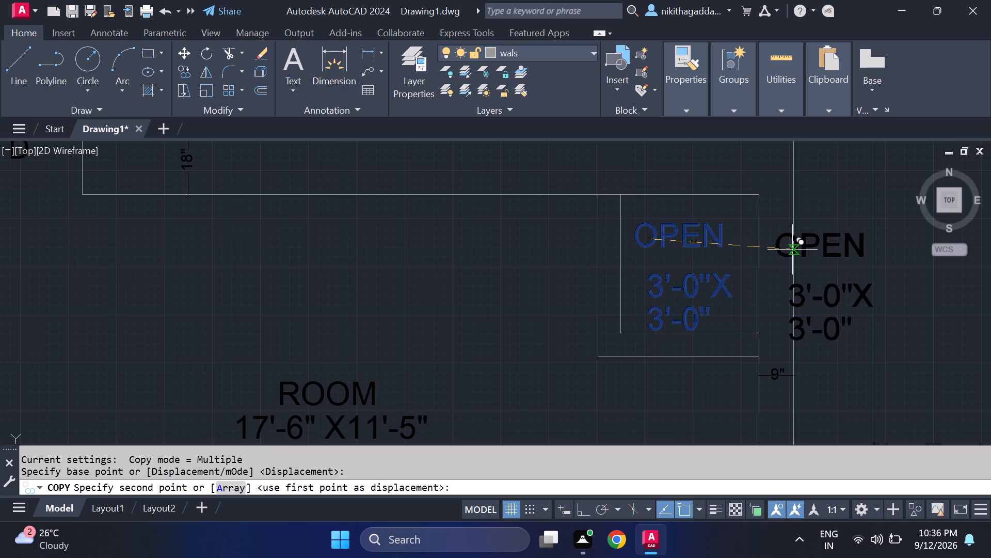
pyautogui.moveTo(793, 250); pyautogui.dragTo(0, 260, button='middle')
pyautogui.moveTo(669, 247); pyautogui.dragTo(278, 251, button='middle')
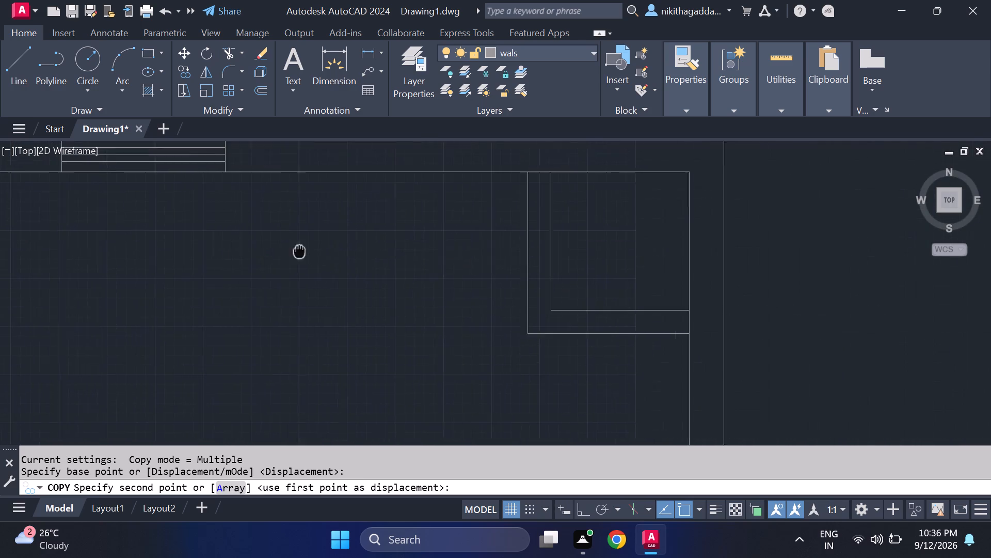
pyautogui.moveTo(278, 251); pyautogui.dragTo(258, 251, button='middle')
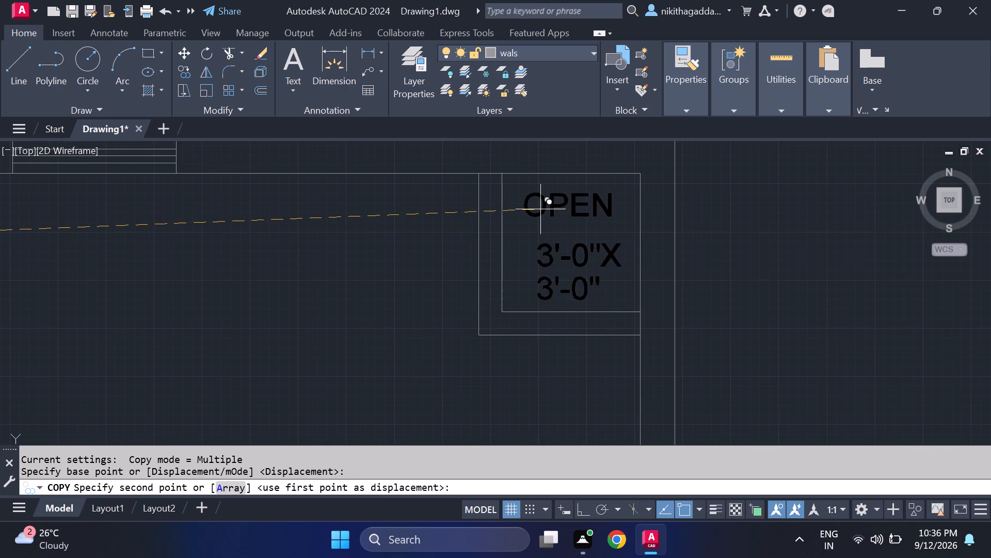
pyautogui.click(540, 209)
# Place another copy of the OPEN label and its size text in the second plan's narrow east room, north of the V ventilator.
pyautogui.scroll(-1, 535, 283)
pyautogui.moveTo(534, 290); pyautogui.dragTo(525, 167, button='middle')
pyautogui.scroll(-3, 532, 212)
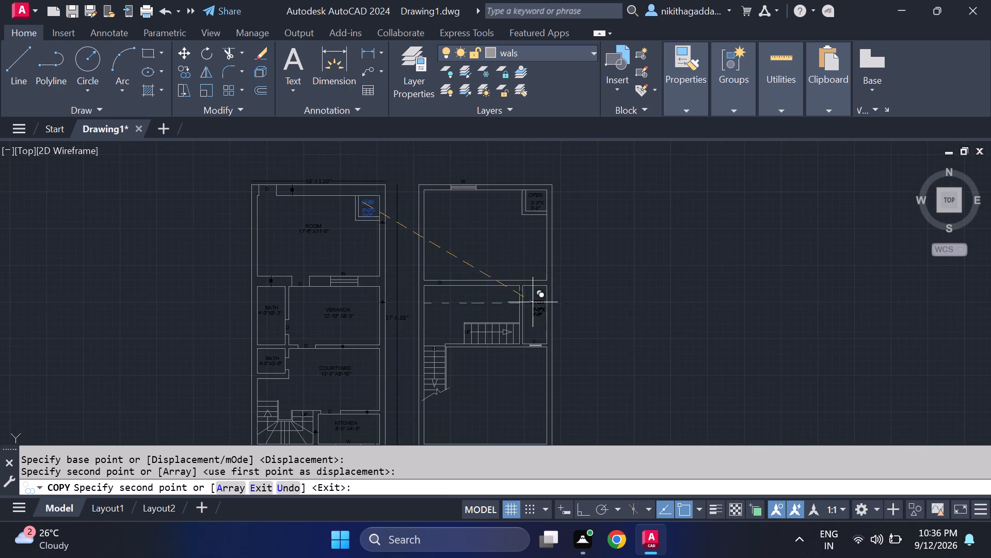
pyautogui.scroll(3, 533, 309)
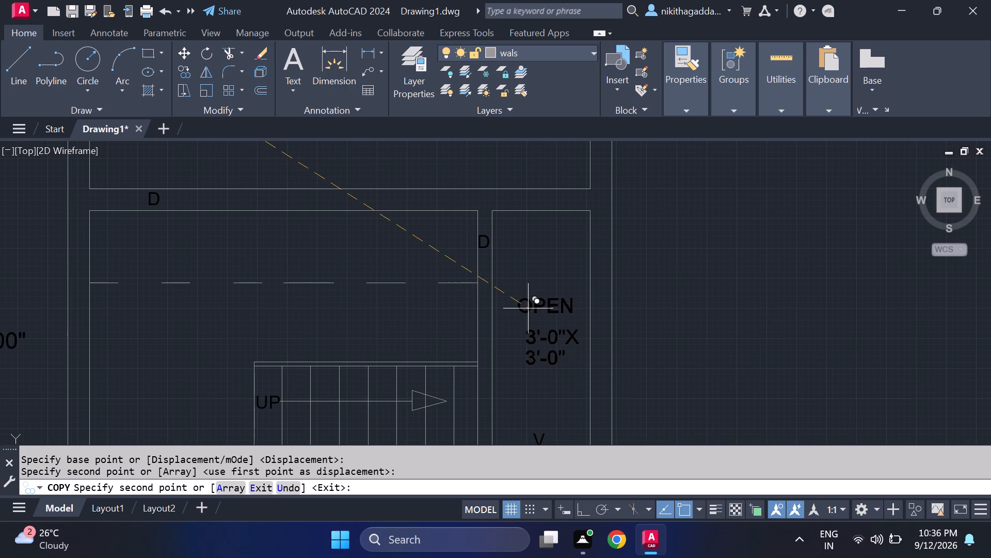
pyautogui.click(525, 308)
pyautogui.moveTo(677, 301); pyautogui.dragTo(682, 257, button='middle')
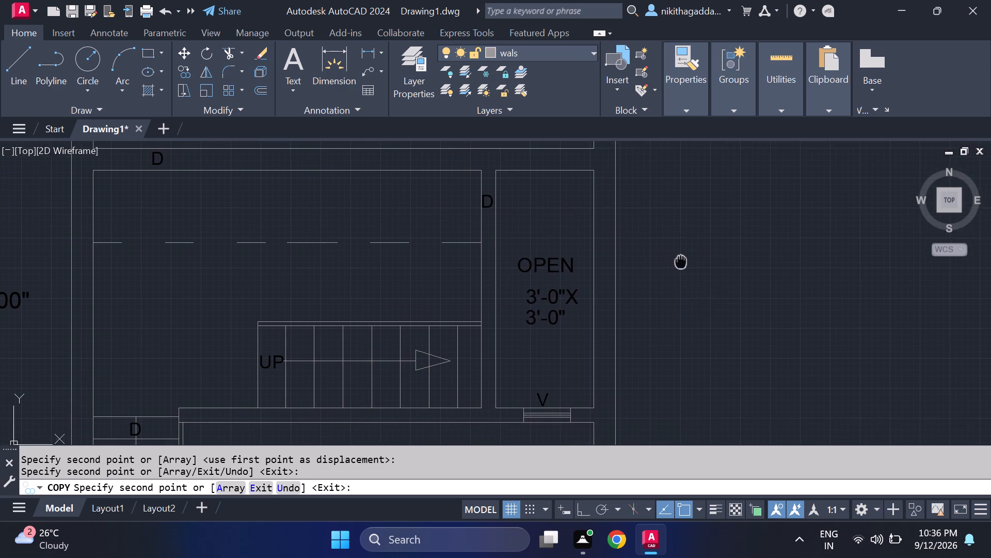
pyautogui.moveTo(682, 257); pyautogui.dragTo(682, 255, button='middle')
pyautogui.press('Escape')
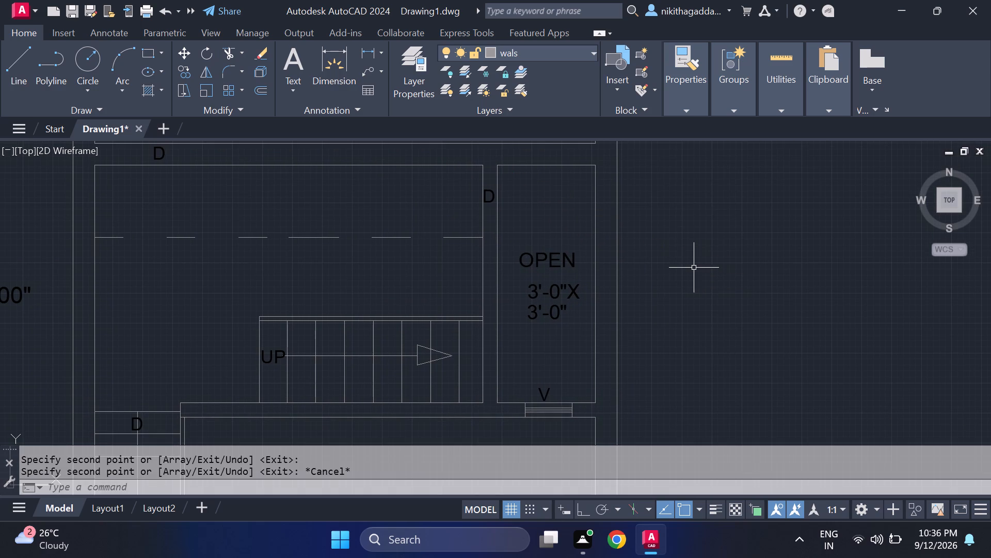
# Change the OPEN text copied into the narrow east room to BATH.
pyautogui.doubleClick(555, 259)
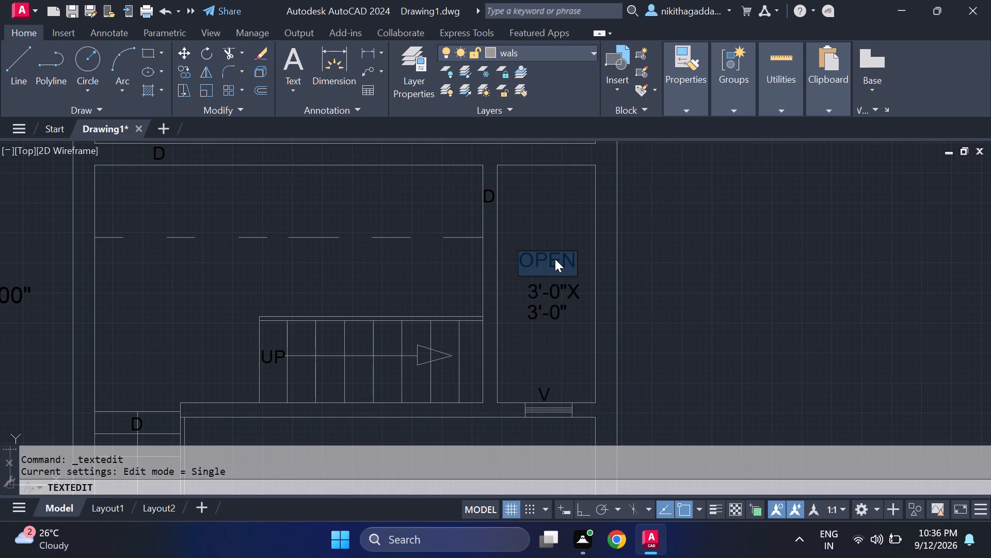
pyautogui.press('Delete')
pyautogui.write('BATH')
pyautogui.press('Return')
# Change the two-line size text under the BATH label in the second plan's narrow east room to 3'-6"X 8'-3".
pyautogui.press('Return')
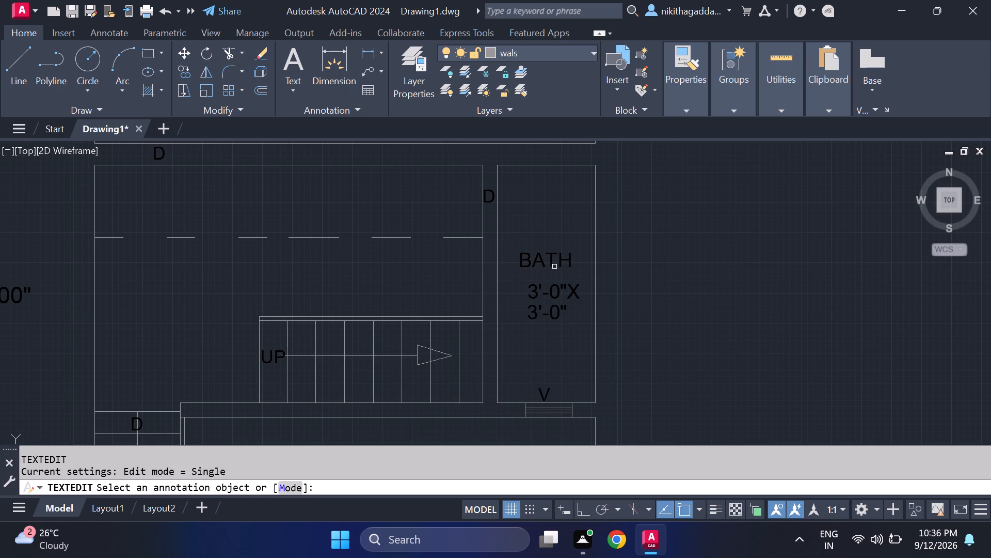
pyautogui.click(557, 291)
pyautogui.click(560, 292)
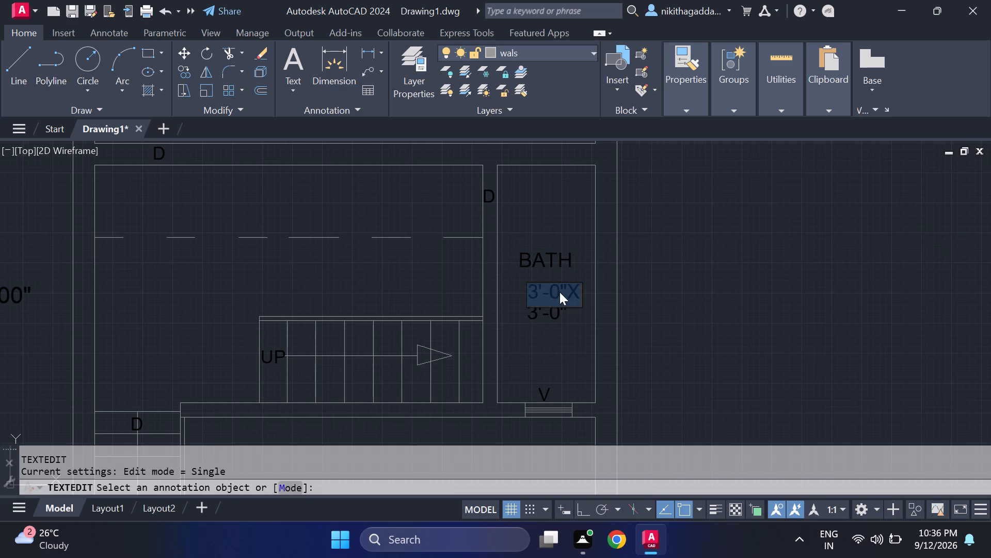
pyautogui.press('BackSpace')
pyautogui.press('6')
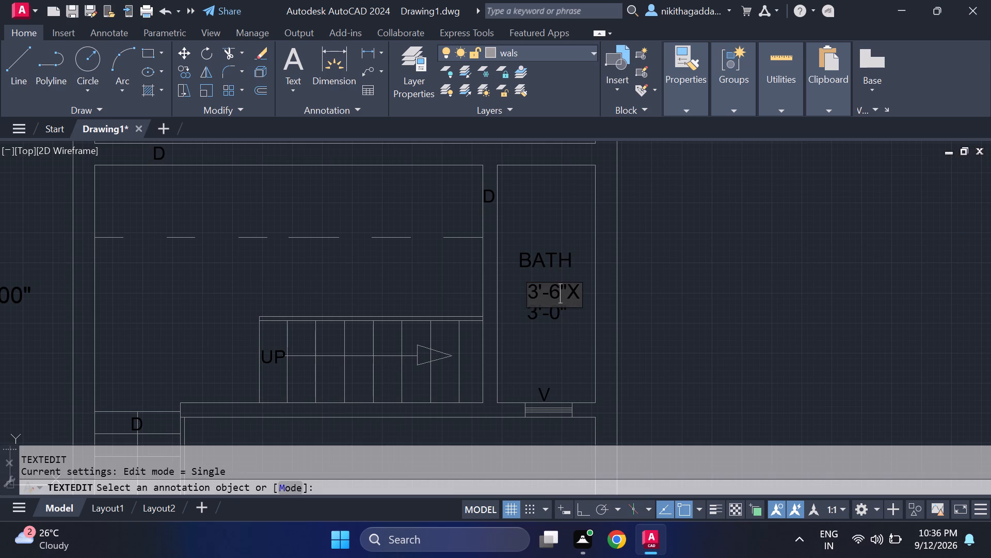
pyautogui.press('Return')
pyautogui.press('Return')
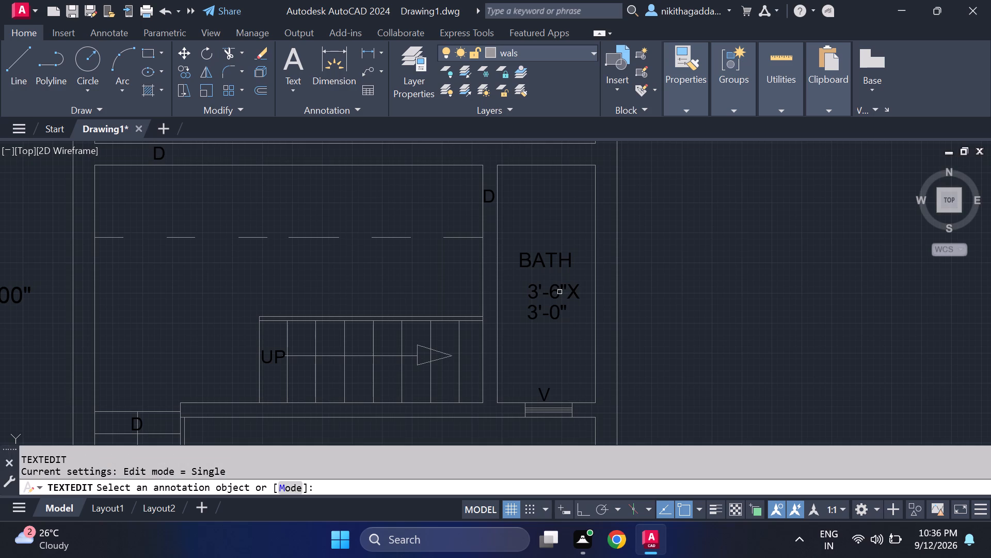
pyautogui.click(540, 315)
pyautogui.click(537, 314)
pyautogui.click(536, 314)
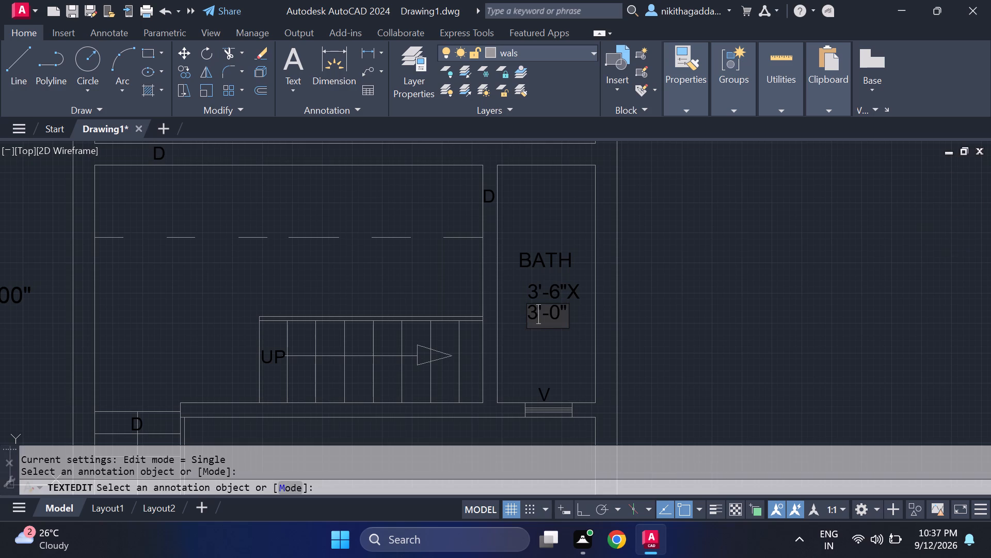
pyautogui.press('BackSpace')
pyautogui.press('8')
pyautogui.click(561, 316)
pyautogui.press('BackSpace')
pyautogui.press('3')
pyautogui.press('Return')
# Copy the ROOM label and its size text from the first plan's north room into the second plan's north room.
pyautogui.scroll(-4, 582, 311)
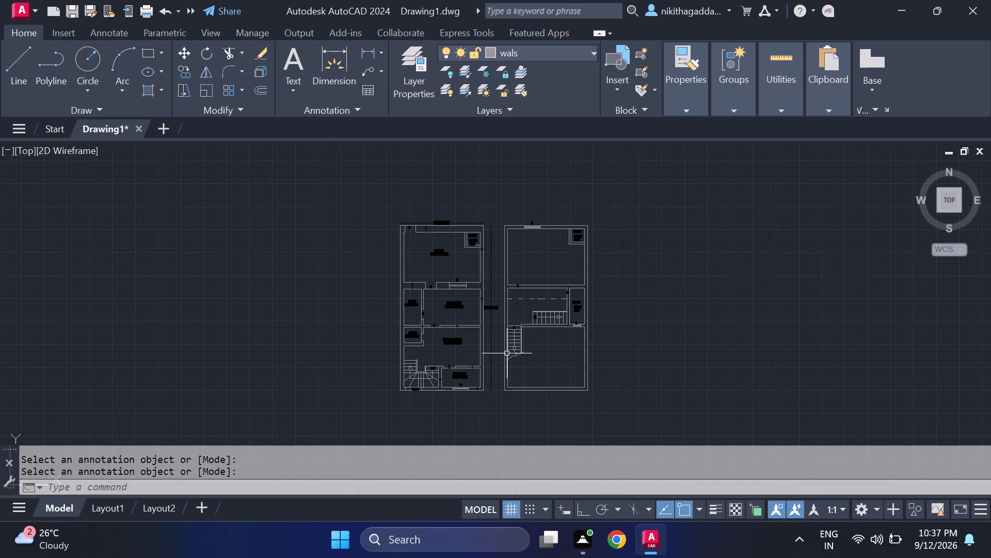
pyautogui.scroll(1, 520, 323)
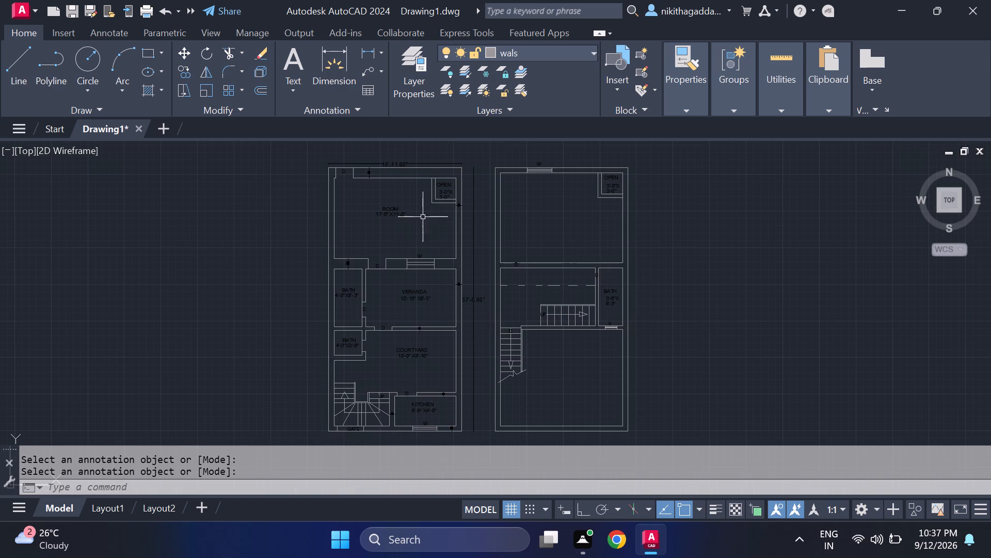
pyautogui.scroll(1, 408, 204)
pyautogui.moveTo(410, 201); pyautogui.dragTo(399, 209)
pyautogui.click(327, 260)
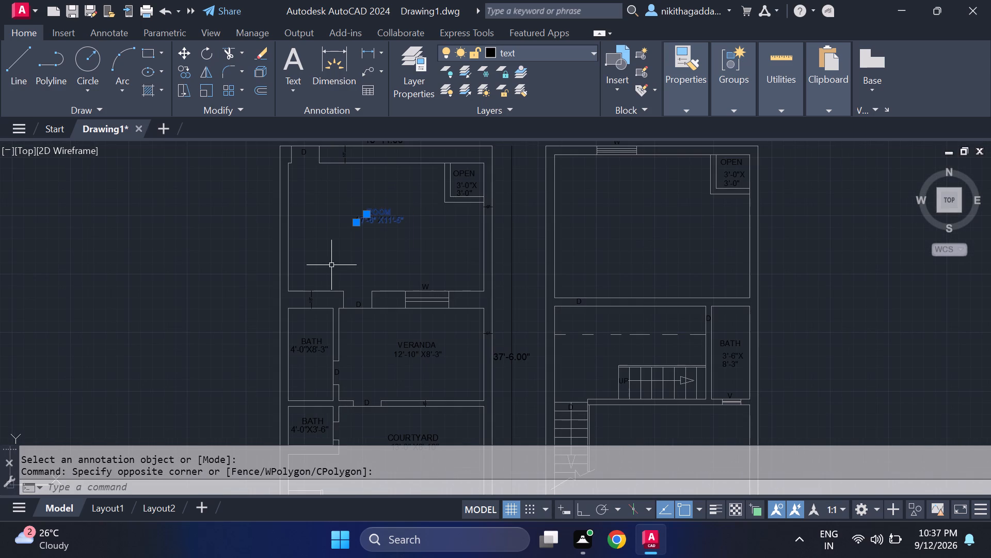
pyautogui.write('CO')
pyautogui.press('Return')
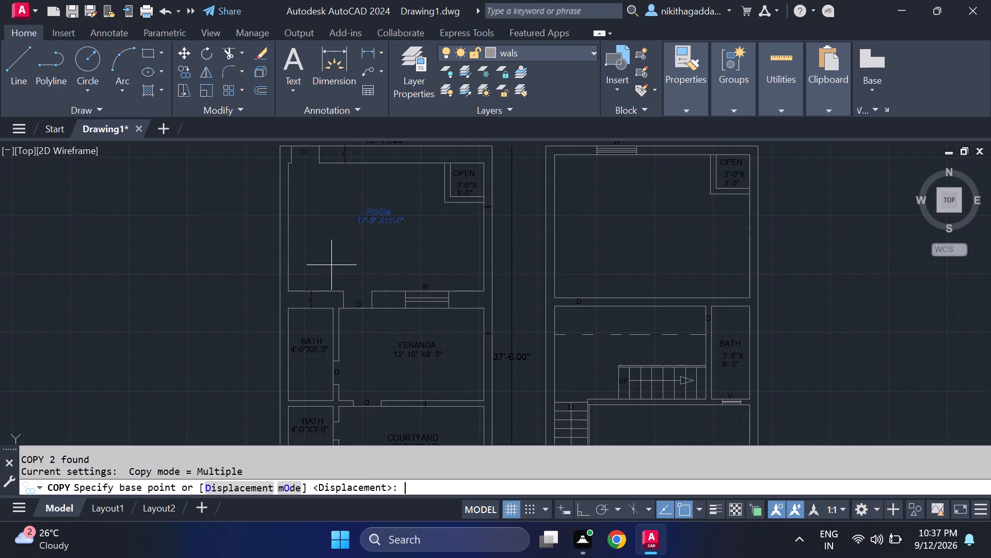
pyautogui.click(349, 216)
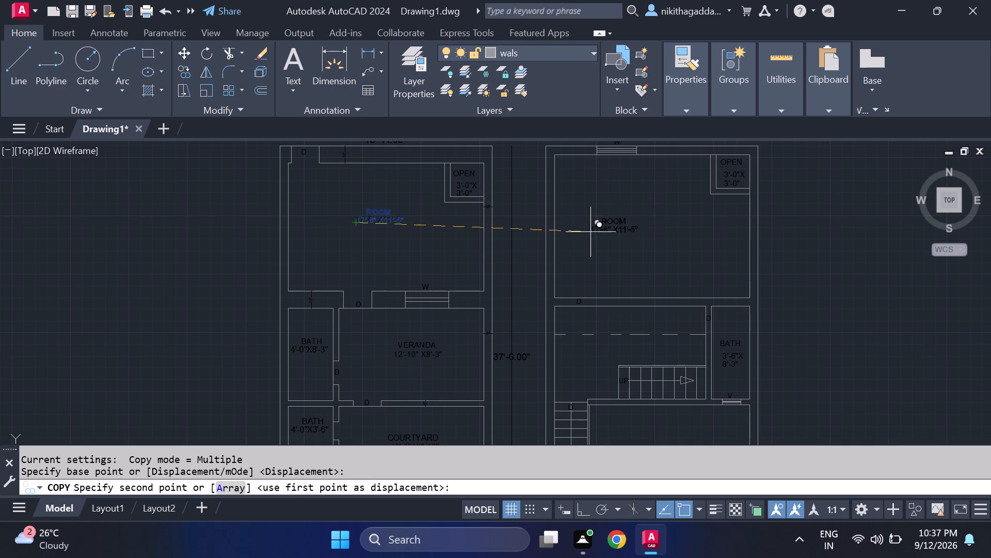
pyautogui.click(626, 229)
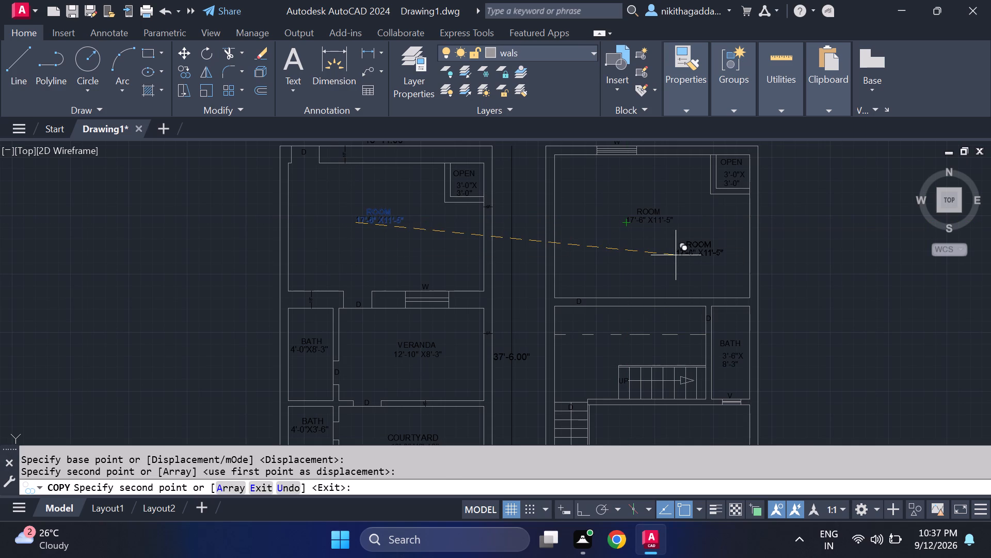
pyautogui.press('Escape')
# Change the size text under the second plan's ROOM label to 17'-6" X12'-9".
pyautogui.scroll(3, 663, 215)
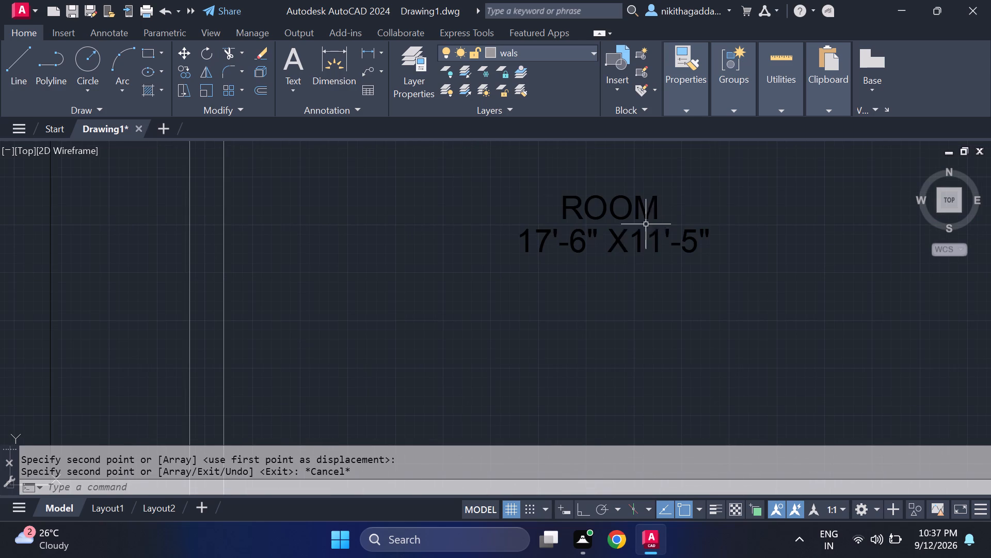
pyautogui.doubleClick(656, 256)
pyautogui.doubleClick(652, 250)
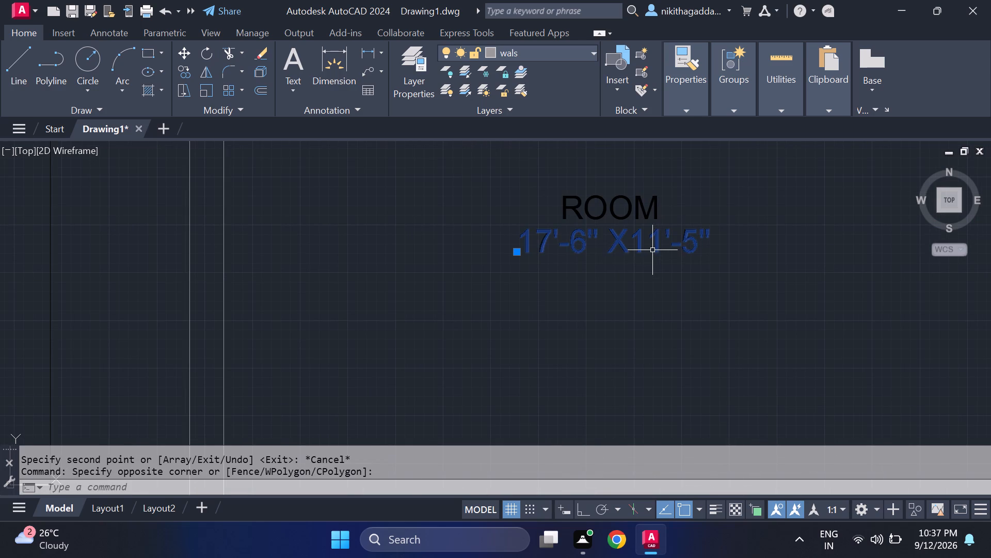
pyautogui.doubleClick(663, 243)
pyautogui.doubleClick(662, 243)
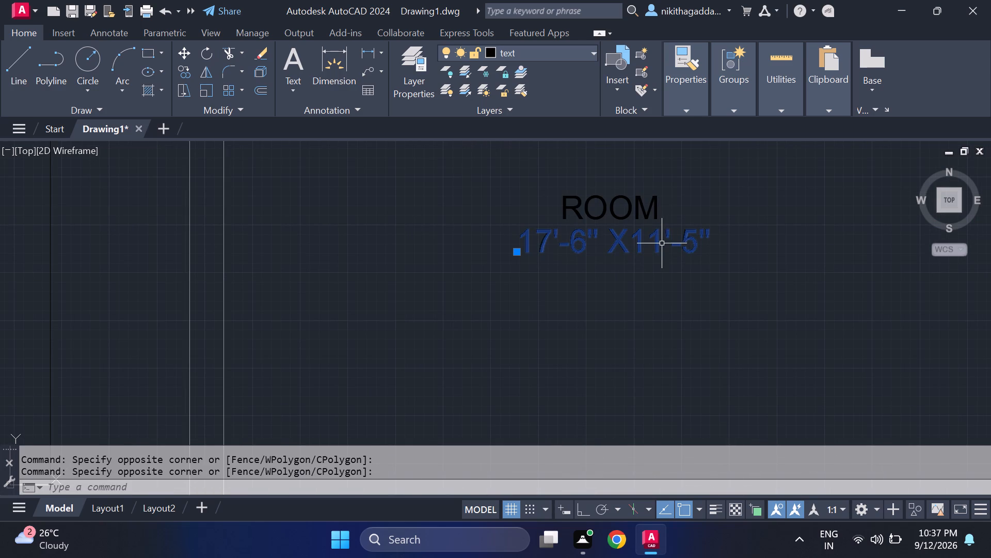
pyautogui.doubleClick(659, 243)
pyautogui.click(659, 243)
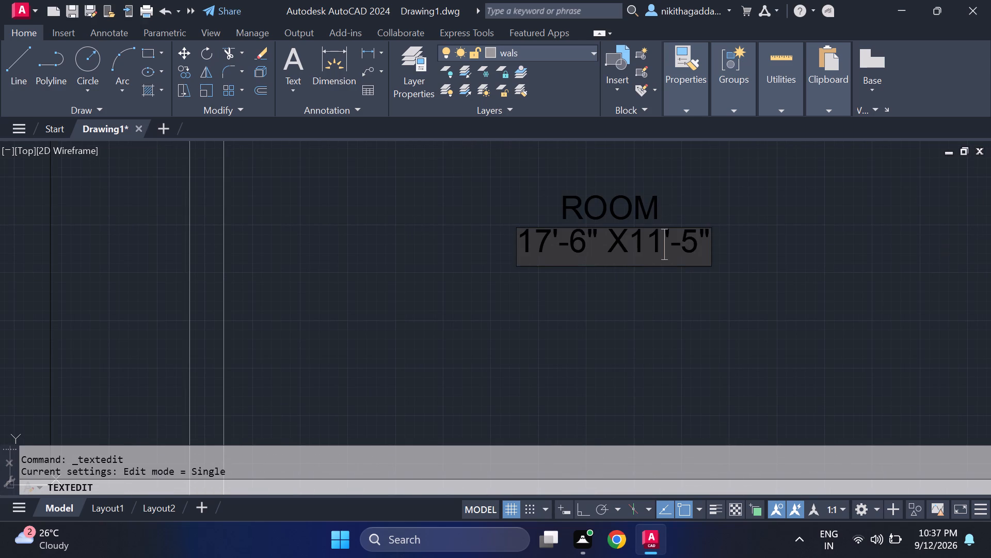
pyautogui.press('BackSpace')
pyautogui.press('2')
pyautogui.click(700, 246)
pyautogui.press('BackSpace')
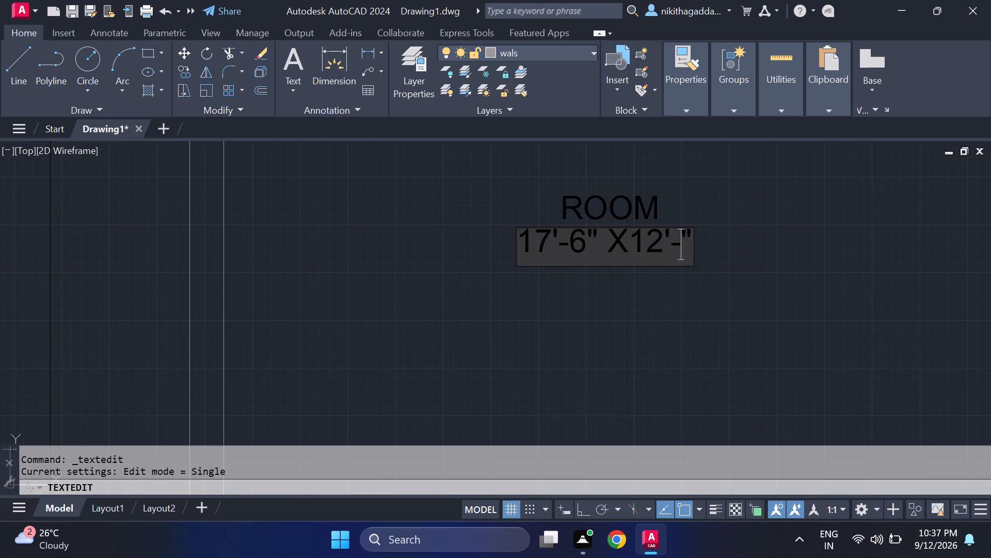
pyautogui.press('9')
pyautogui.press('Return')
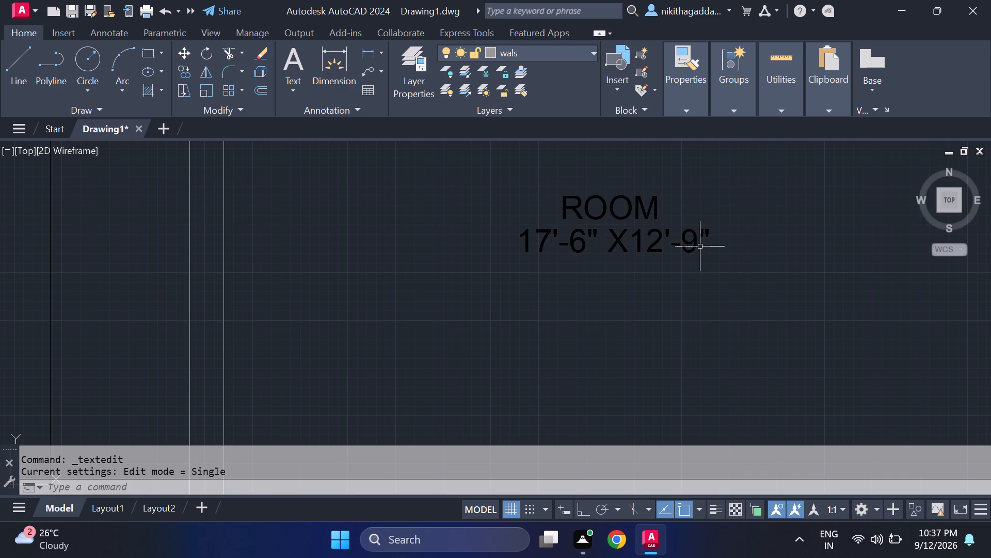
# Copy the first plan's COURTYARD label and size text into the second plan's middle room, between the dashed line and the horizontal staircase.
pyautogui.scroll(-4, 703, 257)
pyautogui.moveTo(647, 299); pyautogui.dragTo(646, 274, button='middle')
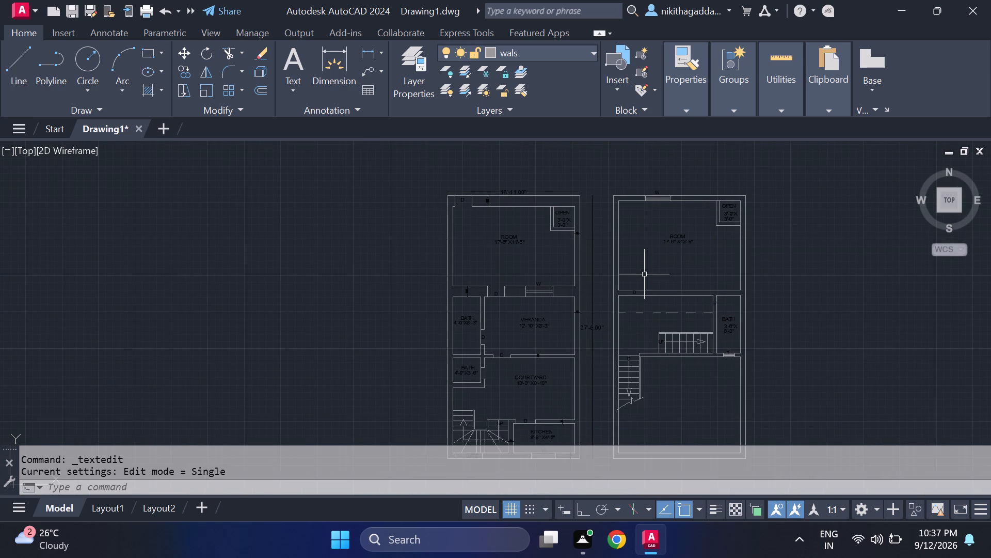
pyautogui.scroll(2, 552, 328)
pyautogui.moveTo(552, 329); pyautogui.dragTo(574, 223, button='middle')
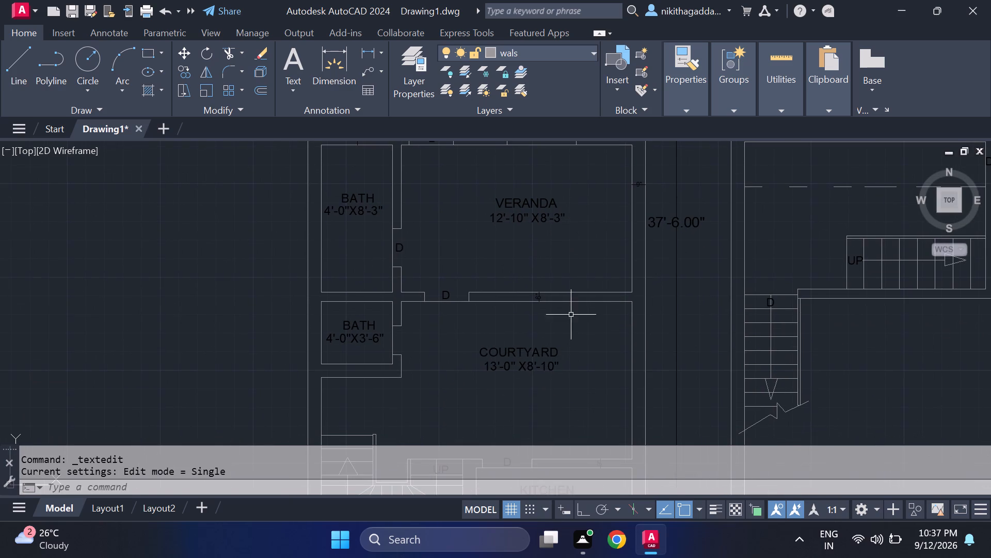
pyautogui.click(572, 335)
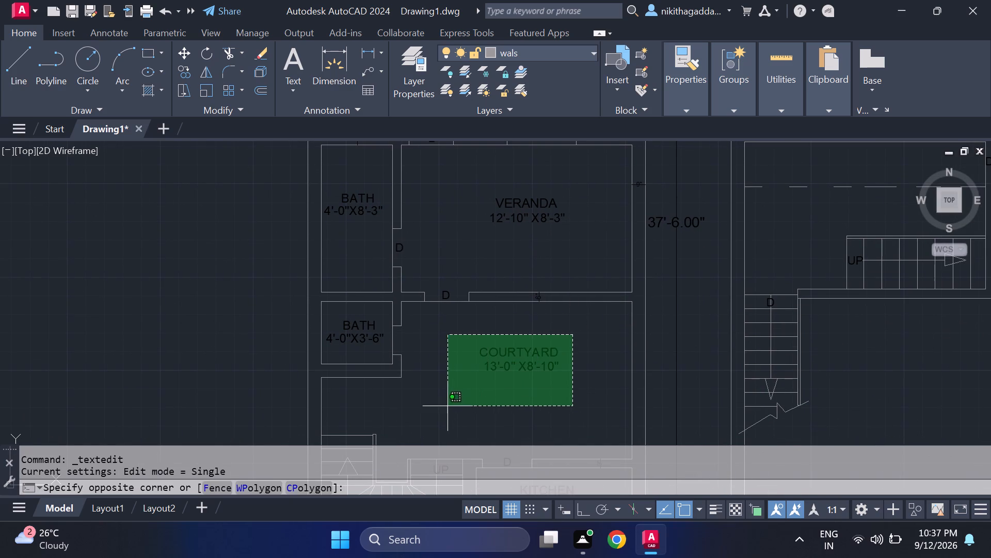
pyautogui.click(447, 406)
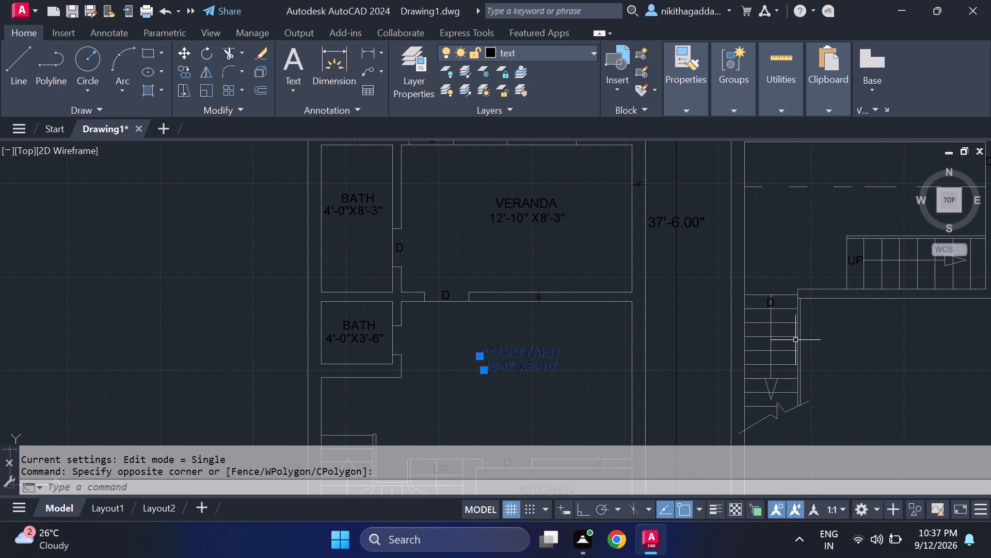
pyautogui.write('CO')
pyautogui.press('Return')
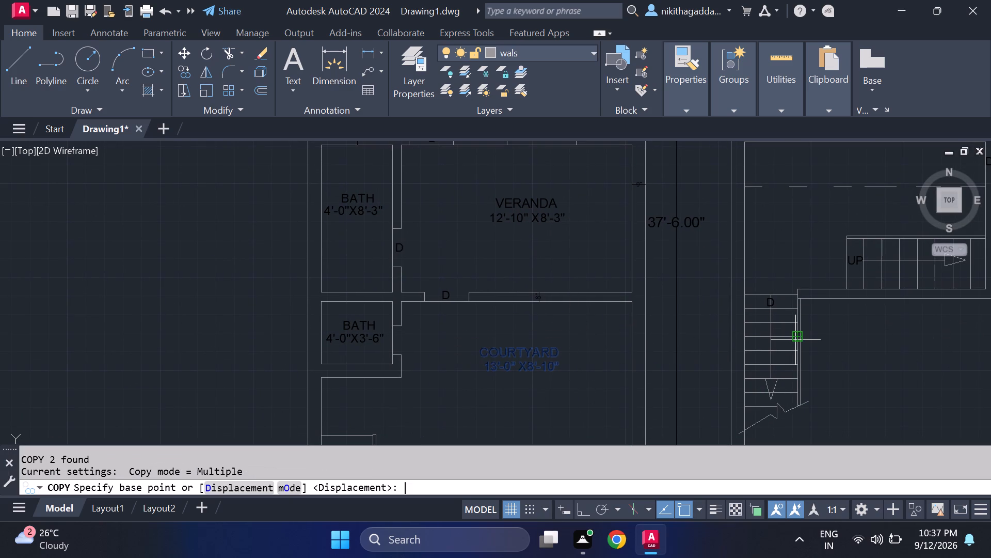
pyautogui.click(478, 378)
pyautogui.scroll(-1, 702, 342)
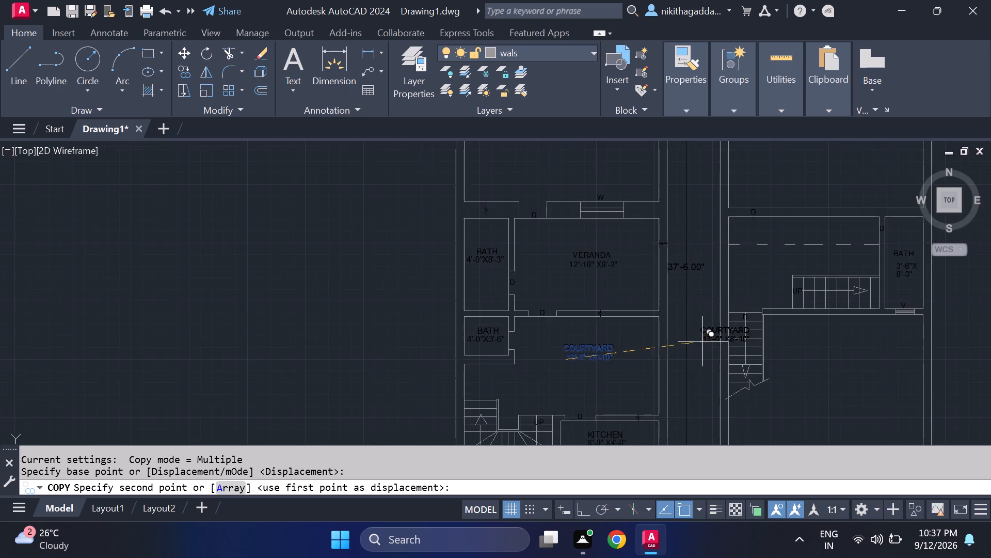
pyautogui.moveTo(702, 342); pyautogui.dragTo(533, 405, button='middle')
pyautogui.scroll(2, 599, 339)
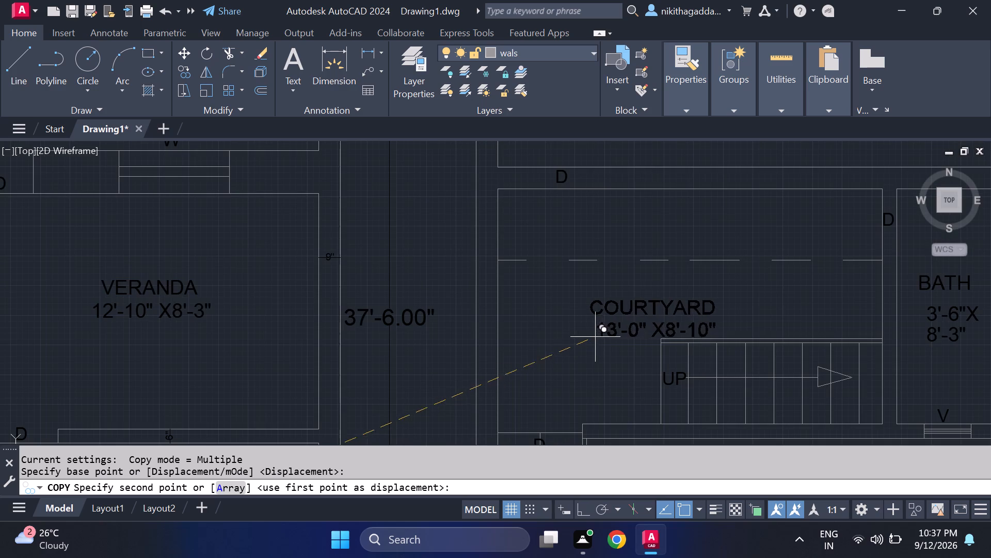
pyautogui.click(586, 323)
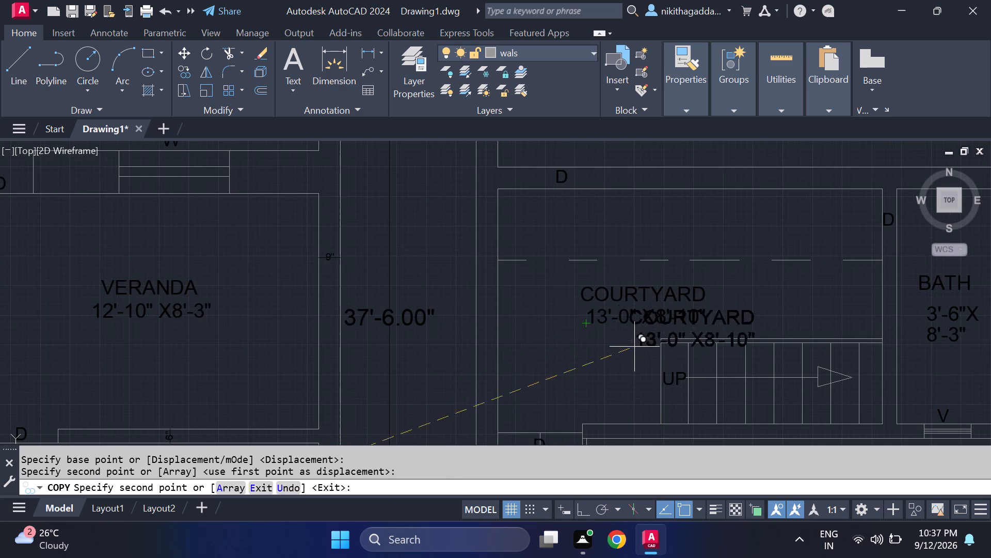
# Place another copy of the COURTYARD label and size text in the second plan's large south room.
pyautogui.moveTo(699, 389); pyautogui.dragTo(641, 290, button='middle')
pyautogui.scroll(-1, 645, 299)
pyautogui.moveTo(673, 416); pyautogui.dragTo(661, 360, button='middle')
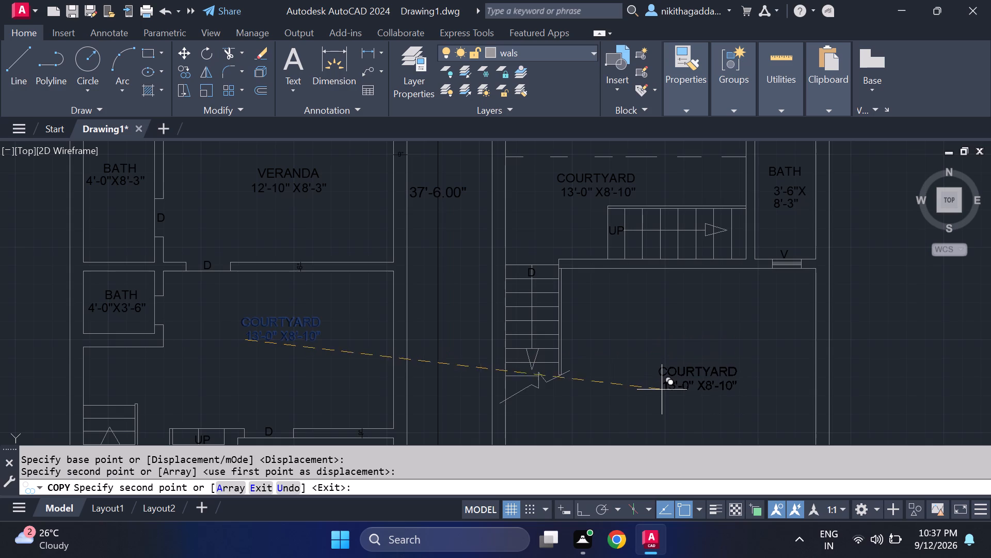
pyautogui.click(650, 400)
pyautogui.scroll(-2, 737, 358)
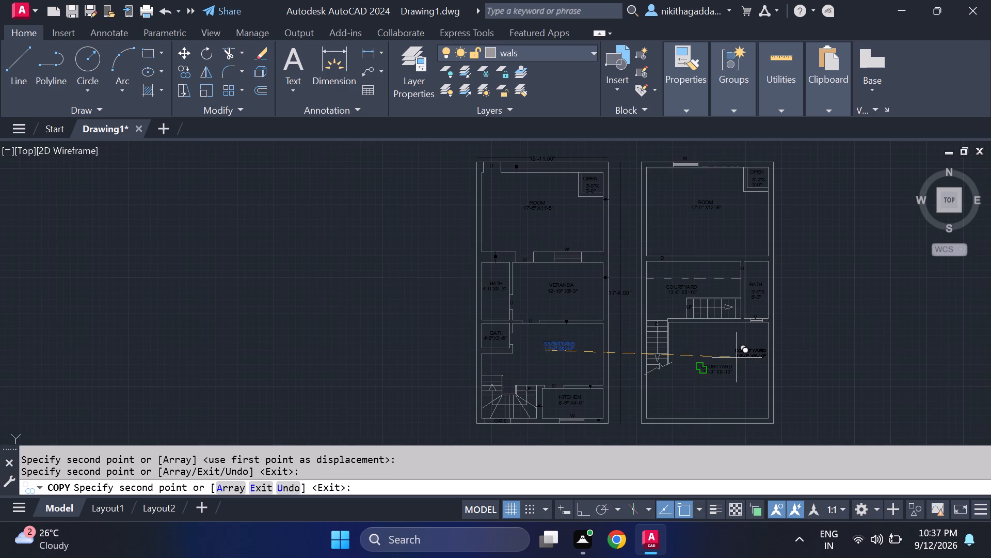
pyautogui.press('Escape')
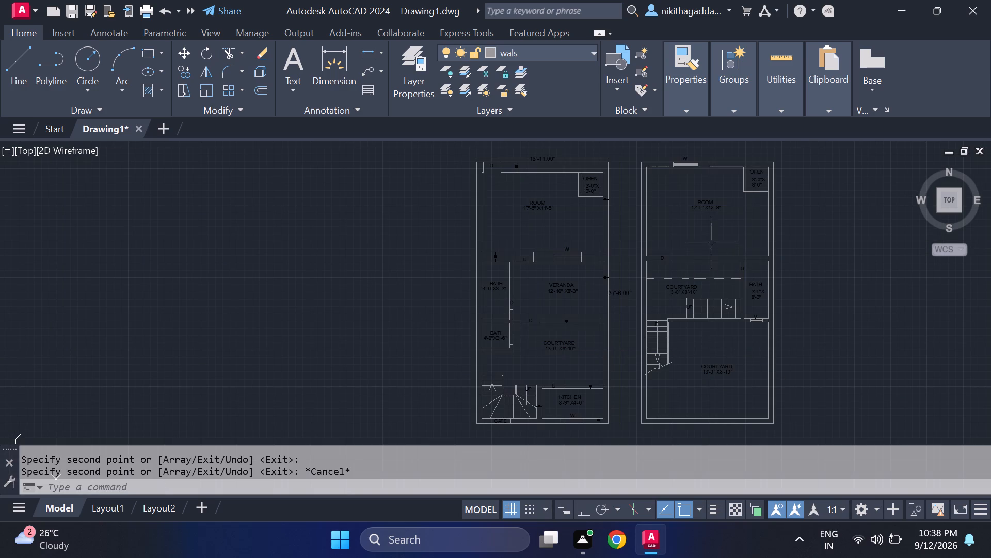
# Change the size text under the second plan's middle-room COURTYARD label to 13'-0" X8'-3".
pyautogui.scroll(2, 705, 256)
pyautogui.scroll(1, 663, 352)
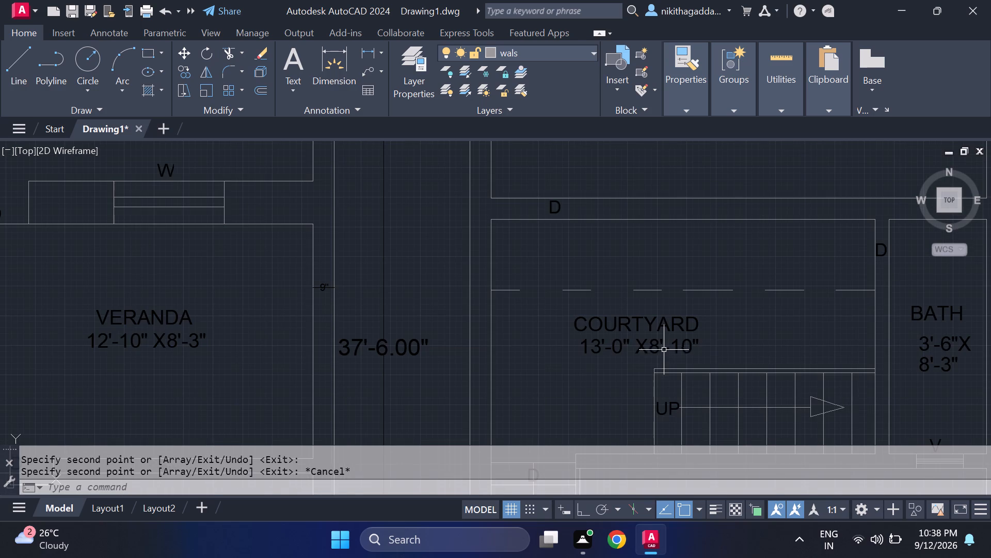
pyautogui.doubleClick(664, 350)
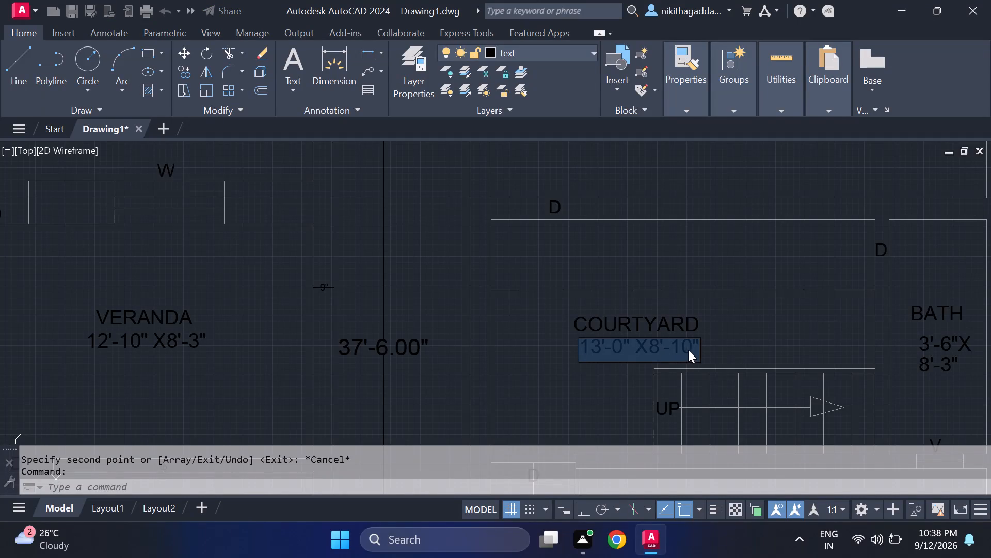
pyautogui.click(694, 348)
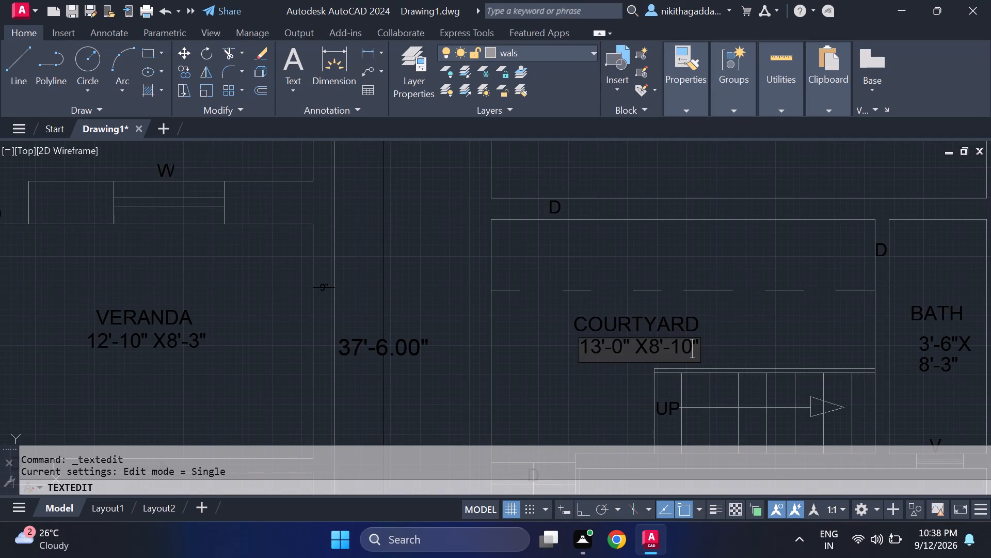
pyautogui.press('BackSpace')
pyautogui.press('BackSpace')
pyautogui.press('3')
pyautogui.press('Return')
# Replace the COURTYARD label in the second plan's large south room with OPEN TO.
pyautogui.press('Return')
pyautogui.scroll(-3, 714, 339)
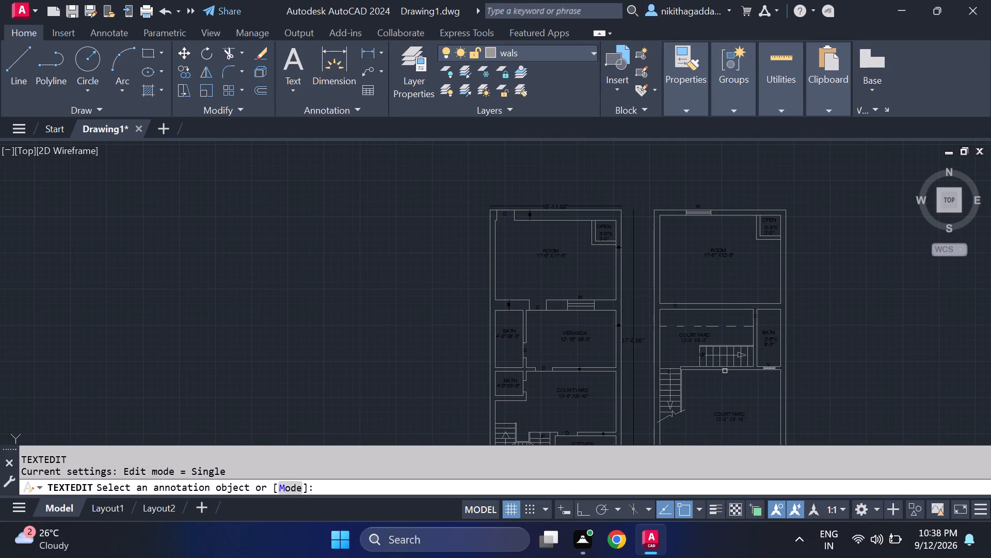
pyautogui.moveTo(726, 382); pyautogui.dragTo(706, 325, button='middle')
pyautogui.scroll(3, 698, 368)
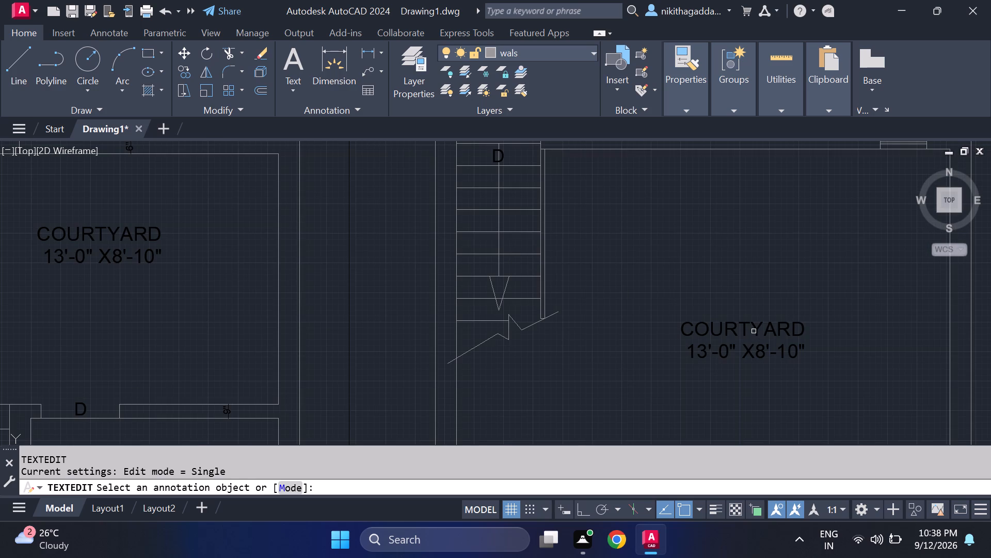
pyautogui.click(754, 331)
pyautogui.press('BackSpace')
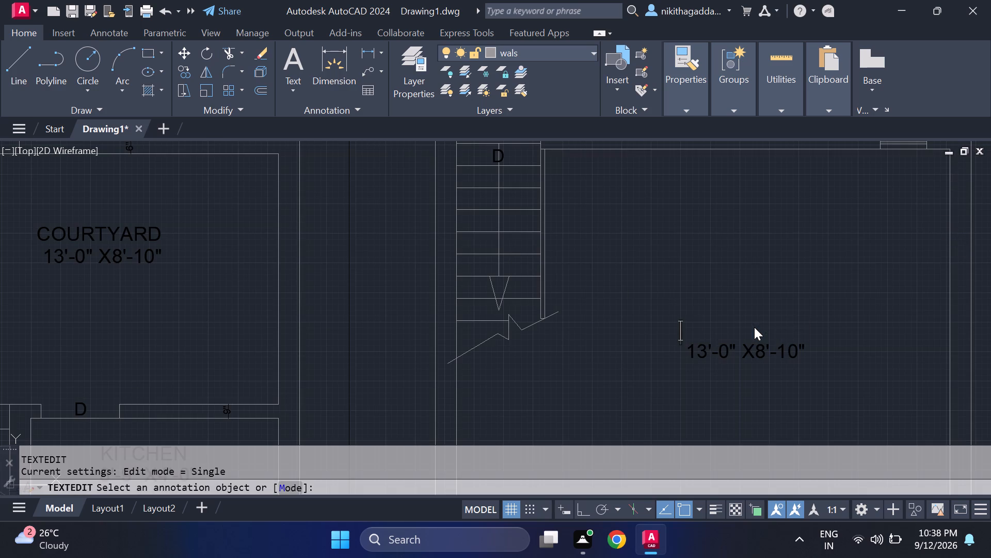
pyautogui.write('OPE')
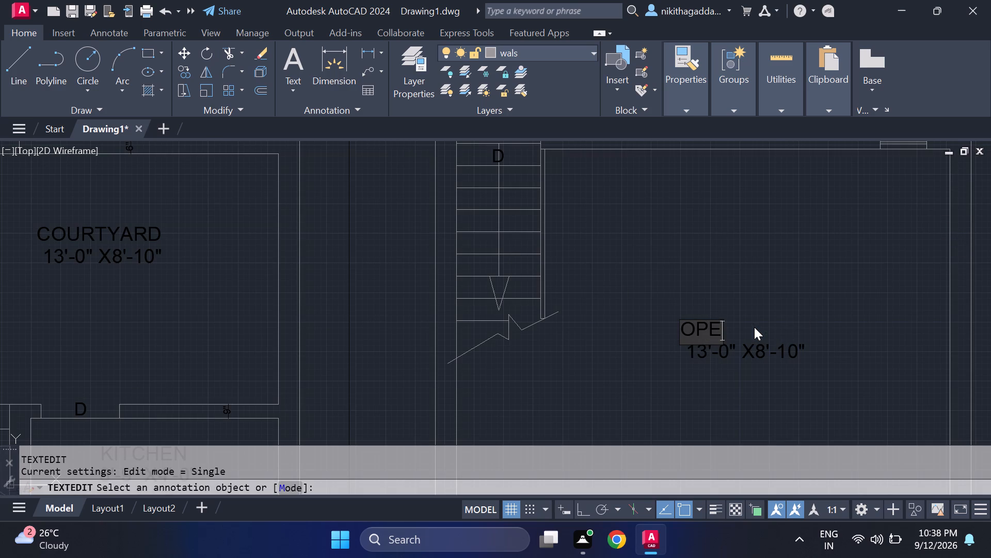
pyautogui.write('N')
pyautogui.press('space')
pyautogui.press('t')
pyautogui.press('o')
pyautogui.press('Return')
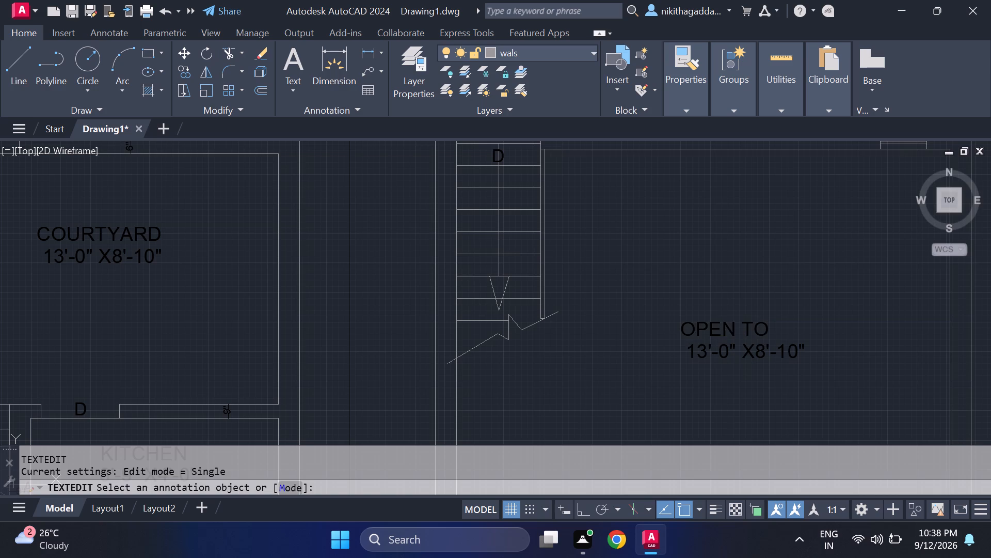
# Replace the size text beneath the south room's OPEN TO label with SKY.
pyautogui.press('Return')
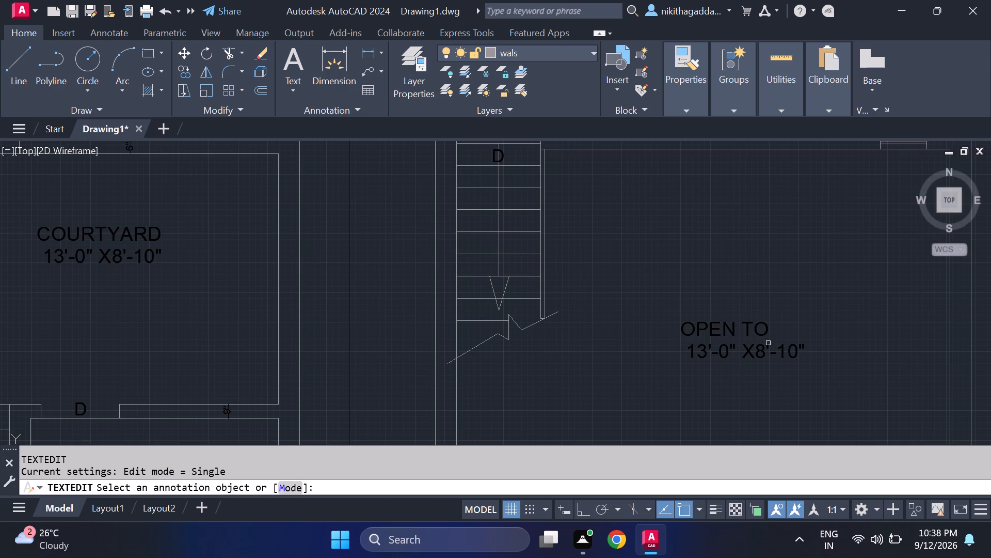
pyautogui.click(768, 343)
pyautogui.press('BackSpace')
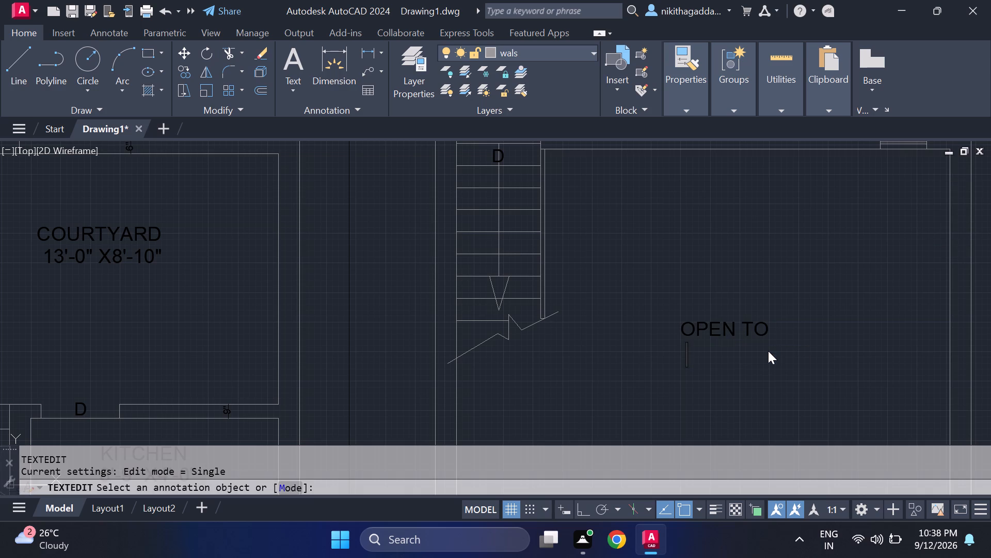
pyautogui.write('SKY')
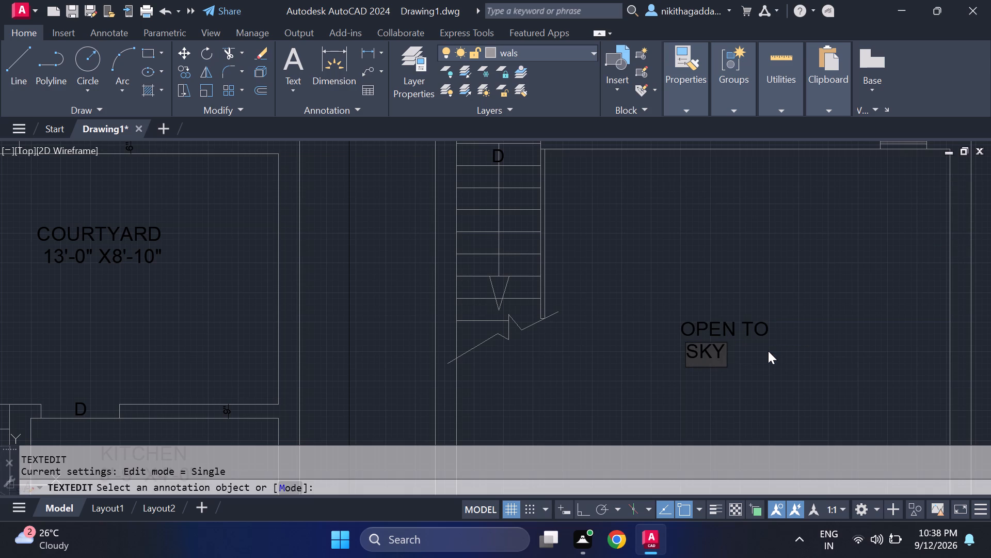
pyautogui.press('Return')
# Move the SKY text sideways so it sits centred under the OPEN TO text.
pyautogui.scroll(-2, 793, 366)
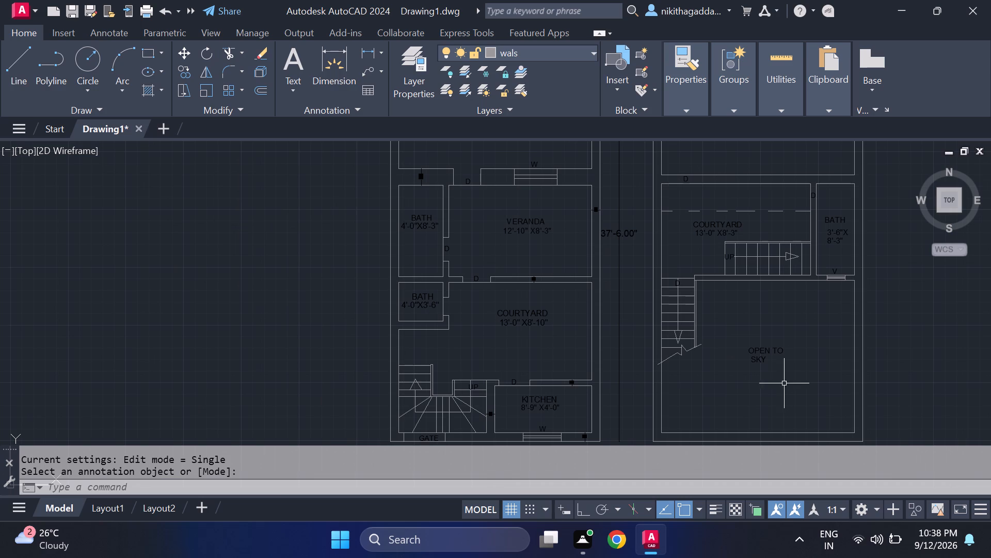
pyautogui.scroll(3, 777, 378)
pyautogui.moveTo(755, 298); pyautogui.dragTo(749, 300)
pyautogui.click(632, 337)
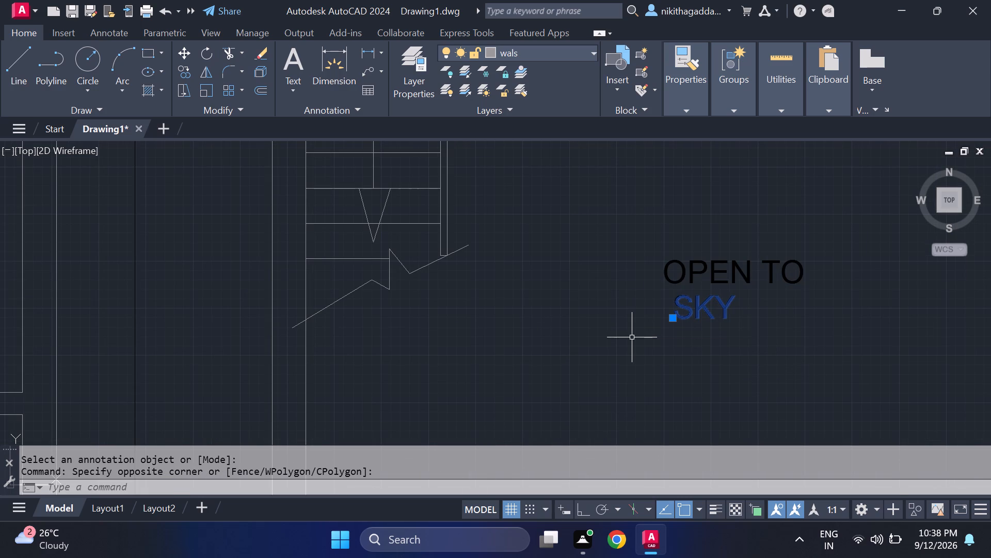
pyautogui.press('m')
pyautogui.press('Return')
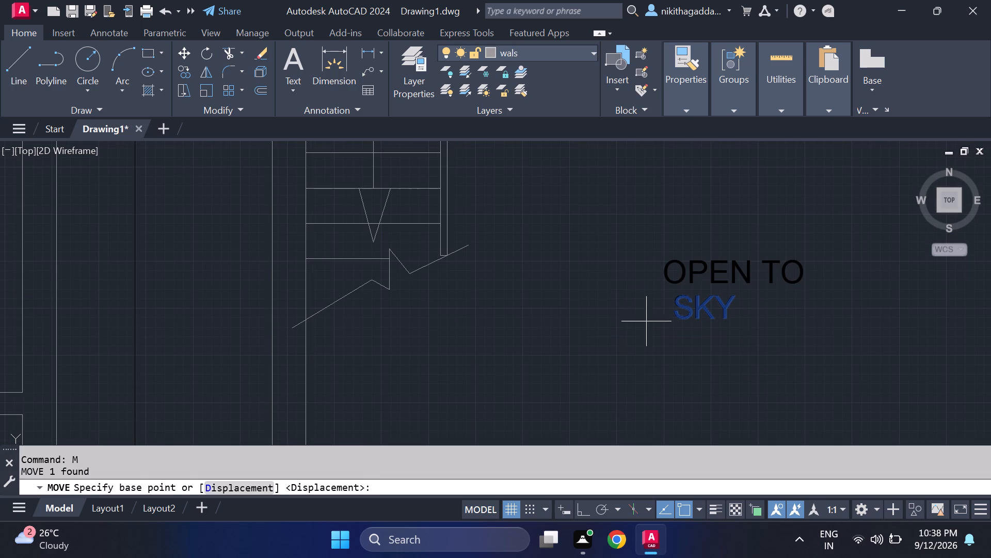
pyautogui.click(672, 314)
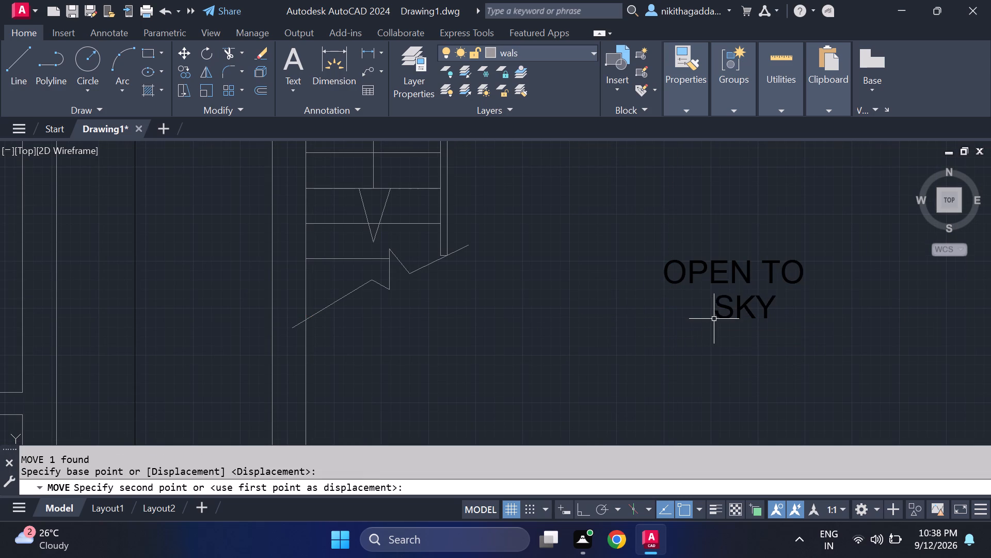
pyautogui.click(714, 319)
# Draw two short lines across the wall between the second plan's ROOM and COURTYARD, one on each side of the D label, marking the door opening.
pyautogui.scroll(-2, 763, 338)
pyautogui.moveTo(760, 346); pyautogui.dragTo(761, 346, button='middle')
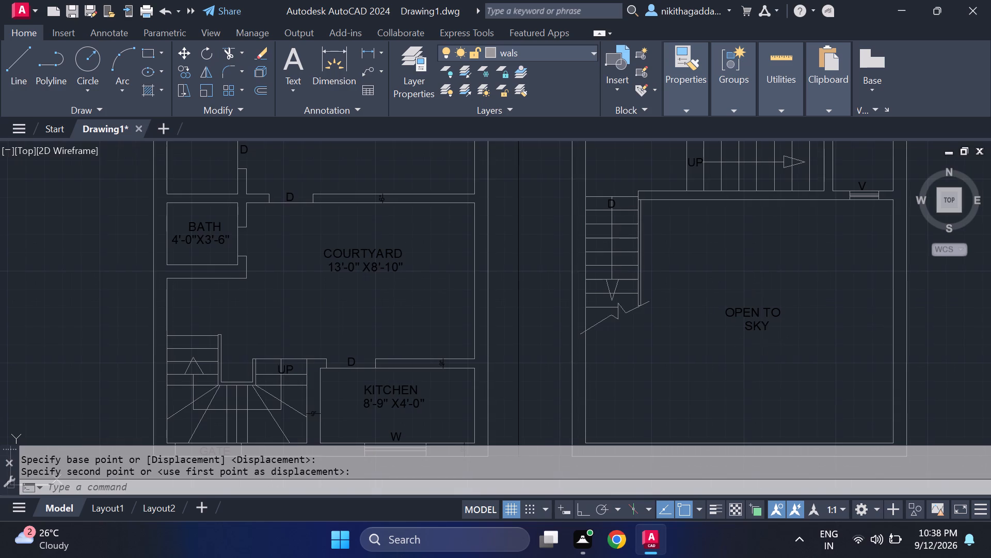
pyautogui.moveTo(761, 346); pyautogui.dragTo(763, 291, button='middle')
pyautogui.scroll(-1, 763, 291)
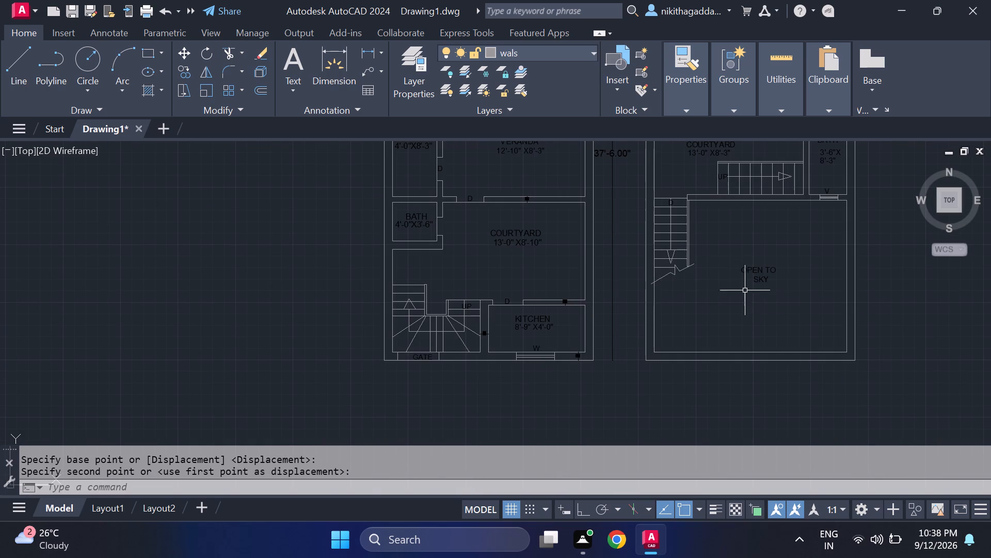
pyautogui.moveTo(765, 259); pyautogui.dragTo(768, 316, button='middle')
pyautogui.moveTo(766, 280); pyautogui.dragTo(764, 339, button='middle')
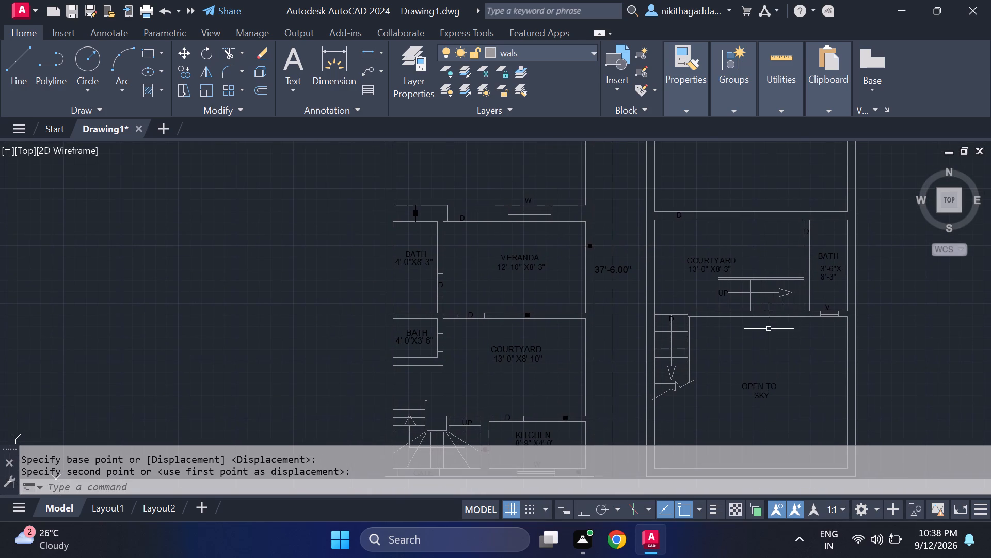
pyautogui.moveTo(760, 254); pyautogui.dragTo(752, 377, button='middle')
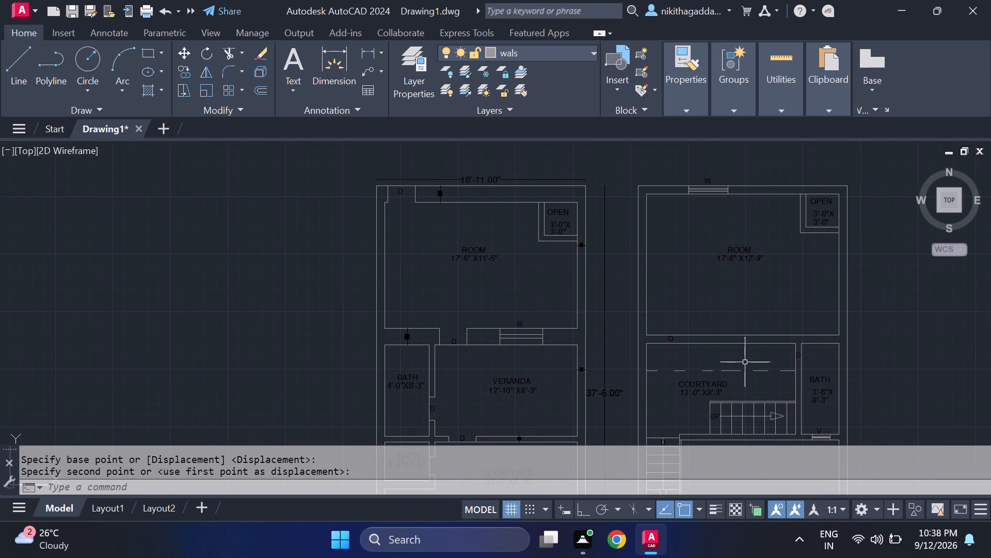
pyautogui.press('l')
pyautogui.press('Return')
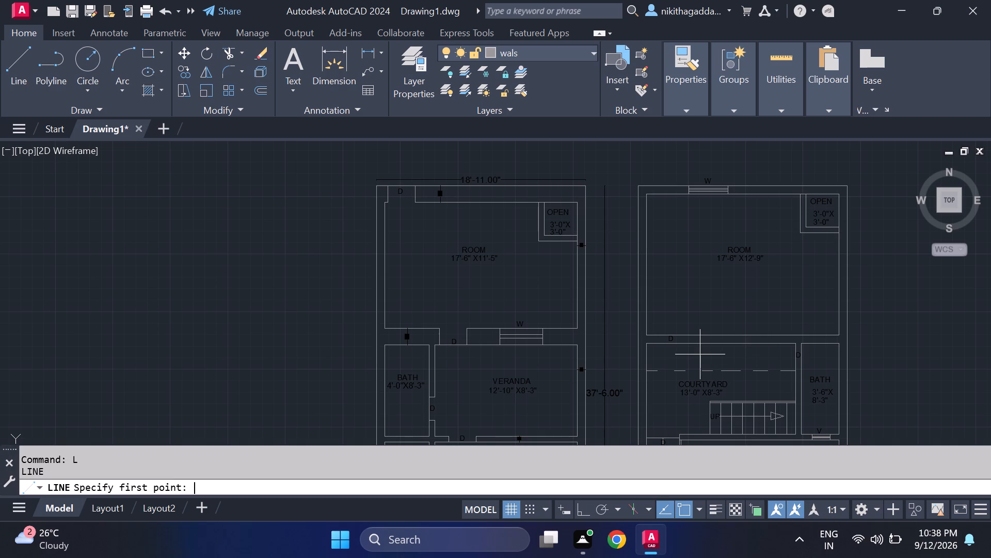
pyautogui.scroll(3, 638, 326)
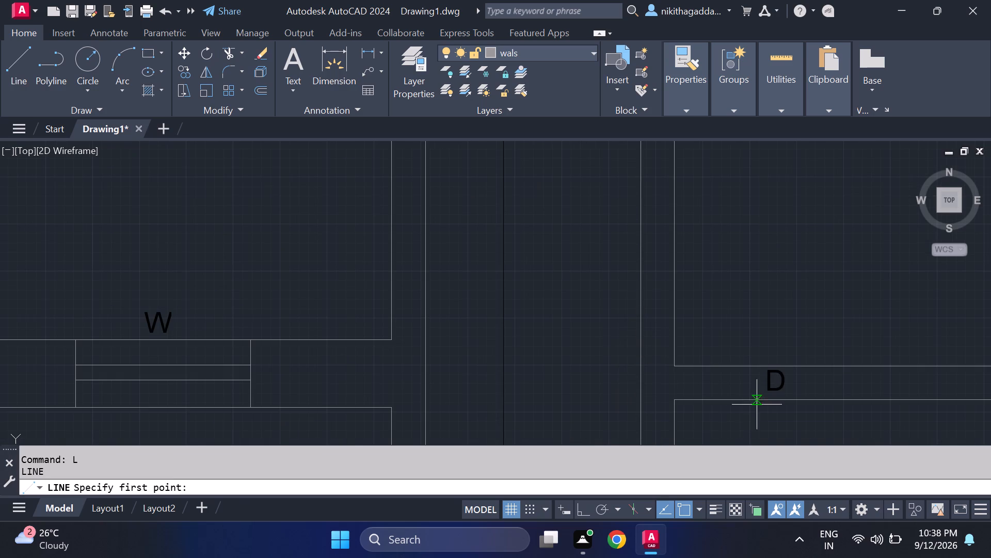
pyautogui.click(712, 369)
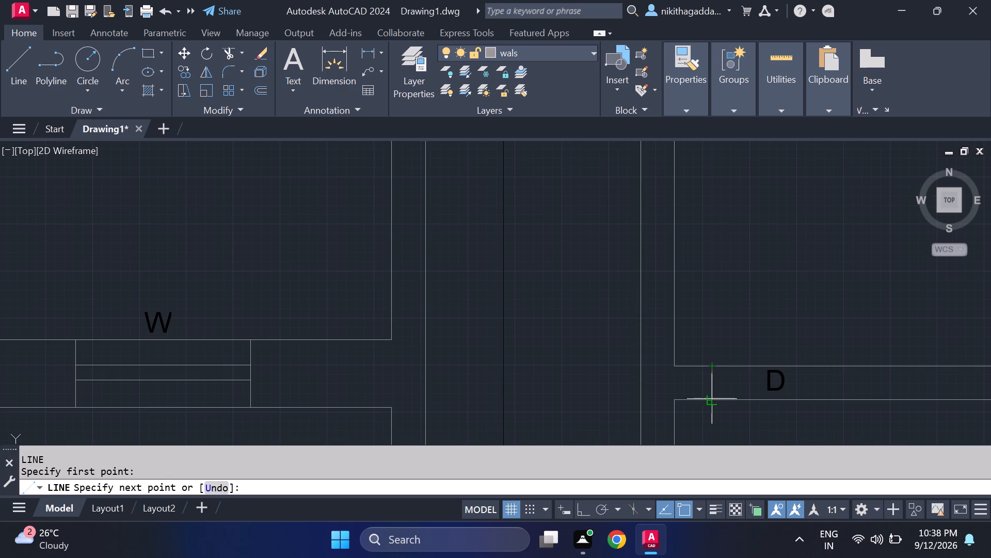
pyautogui.click(712, 402)
pyautogui.press('space')
pyautogui.press('space')
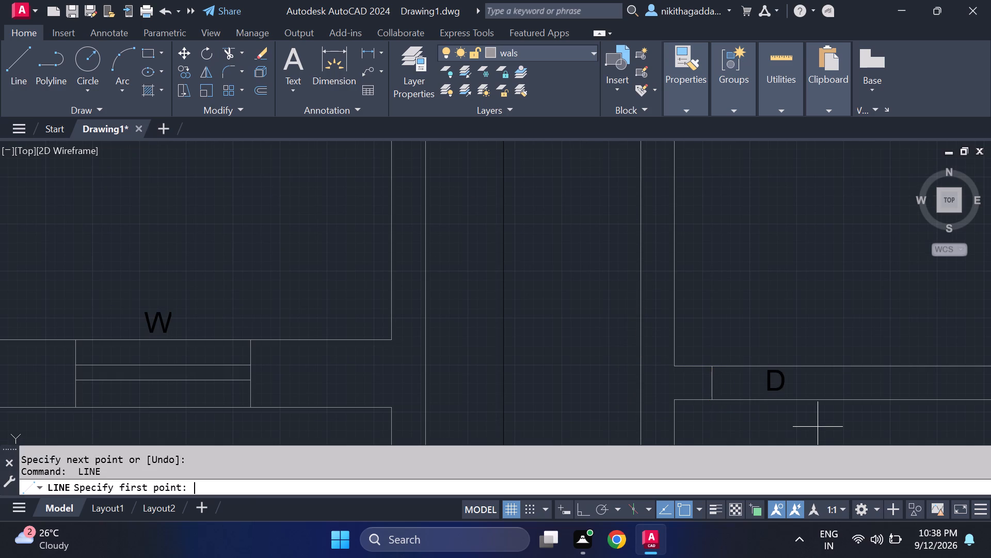
pyautogui.moveTo(829, 425); pyautogui.dragTo(756, 421, button='middle')
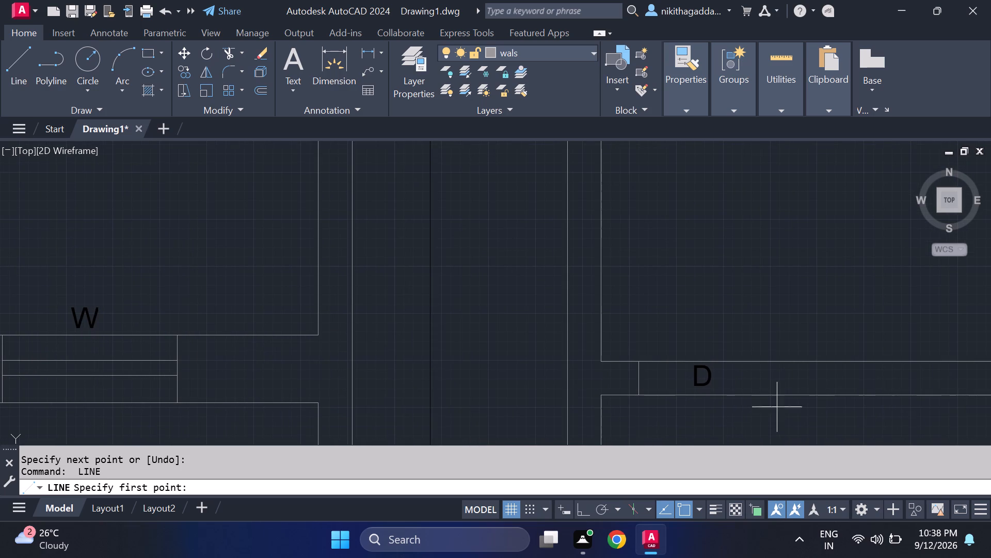
pyautogui.click(773, 362)
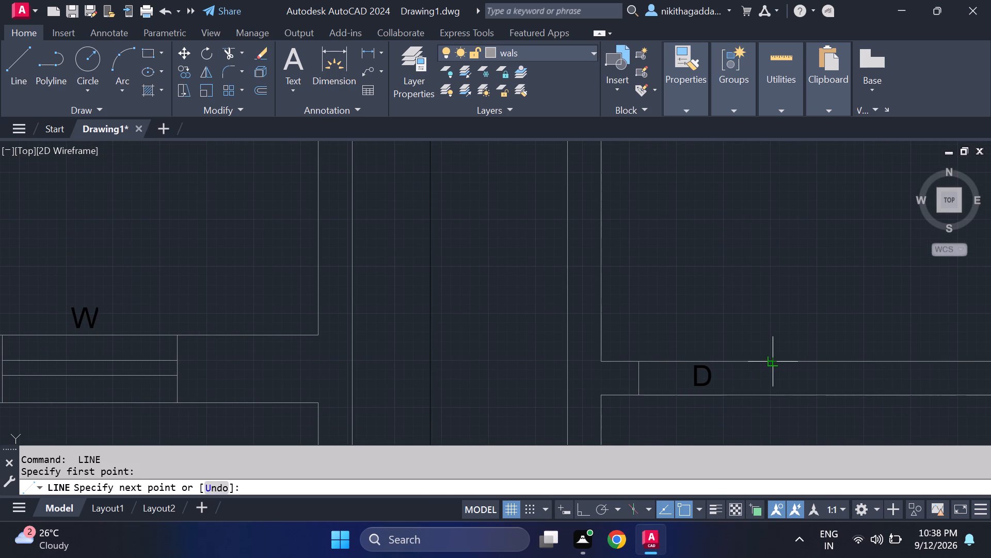
pyautogui.click(777, 393)
pyautogui.press('Return')
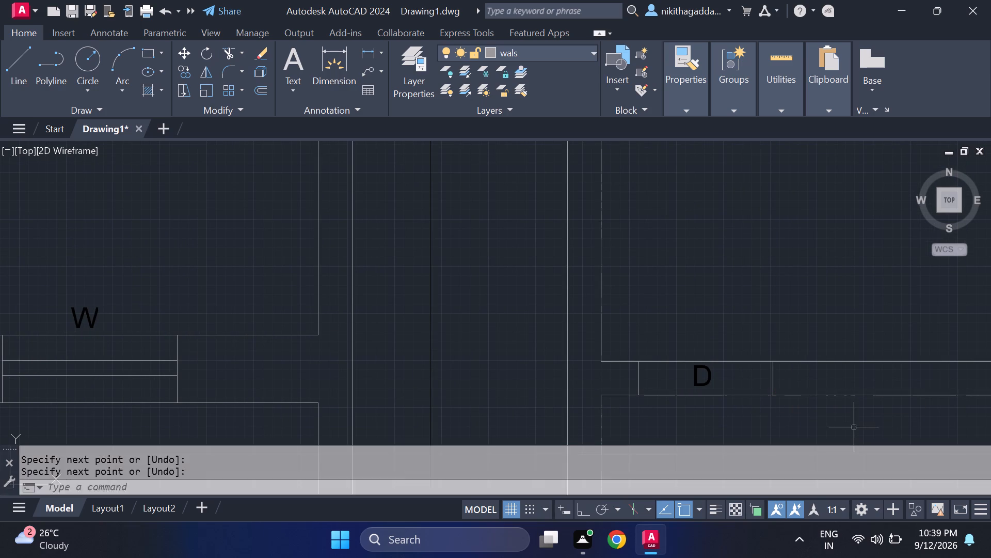
# Draw two short lines across the wall between the second plan's COURTYARD and BATH, one on each side of the D label.
pyautogui.press('Return')
pyautogui.scroll(-3, 823, 354)
pyautogui.moveTo(823, 354); pyautogui.dragTo(695, 304, button='middle')
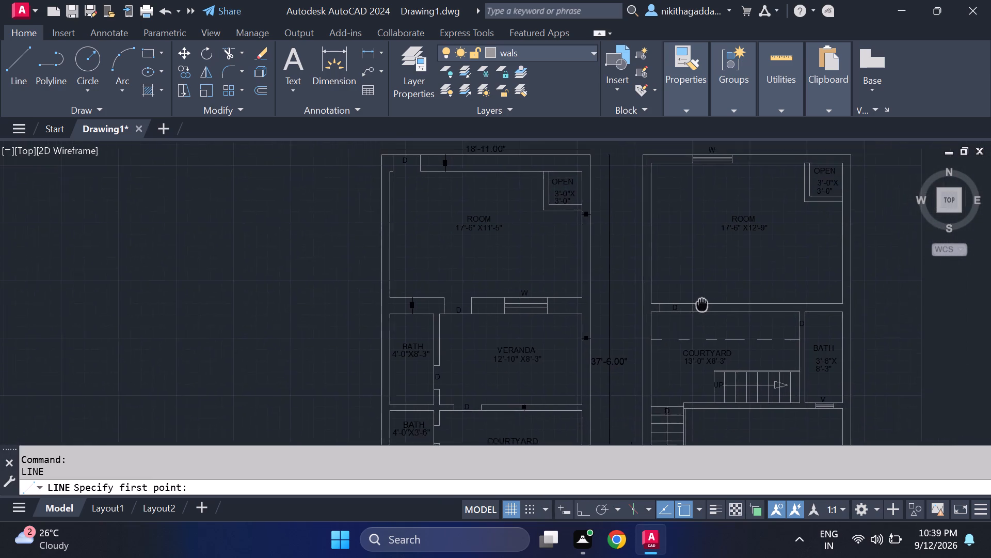
pyautogui.moveTo(695, 304); pyautogui.dragTo(657, 299, button='middle')
pyautogui.scroll(5, 745, 316)
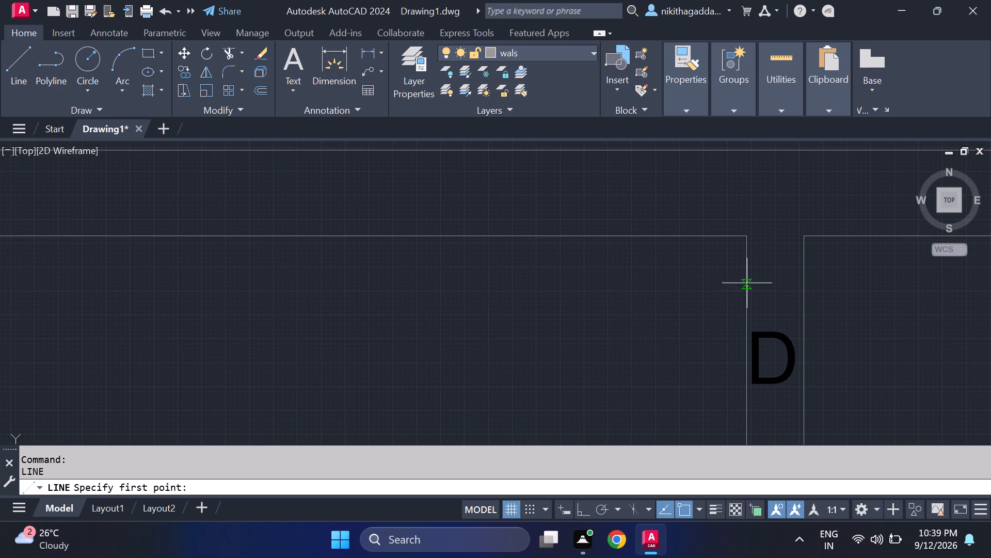
pyautogui.click(747, 271)
pyautogui.click(804, 268)
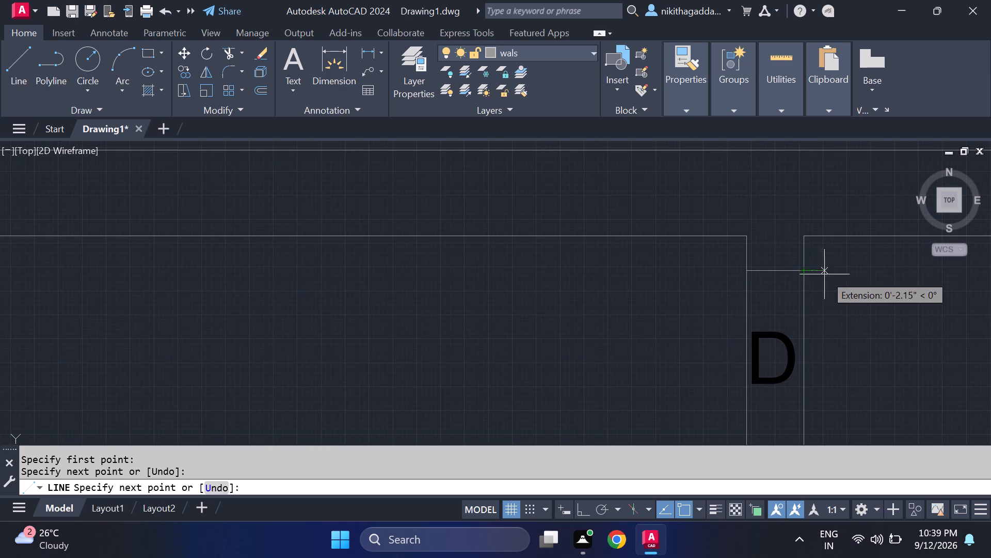
pyautogui.press('Return')
pyautogui.press('Return')
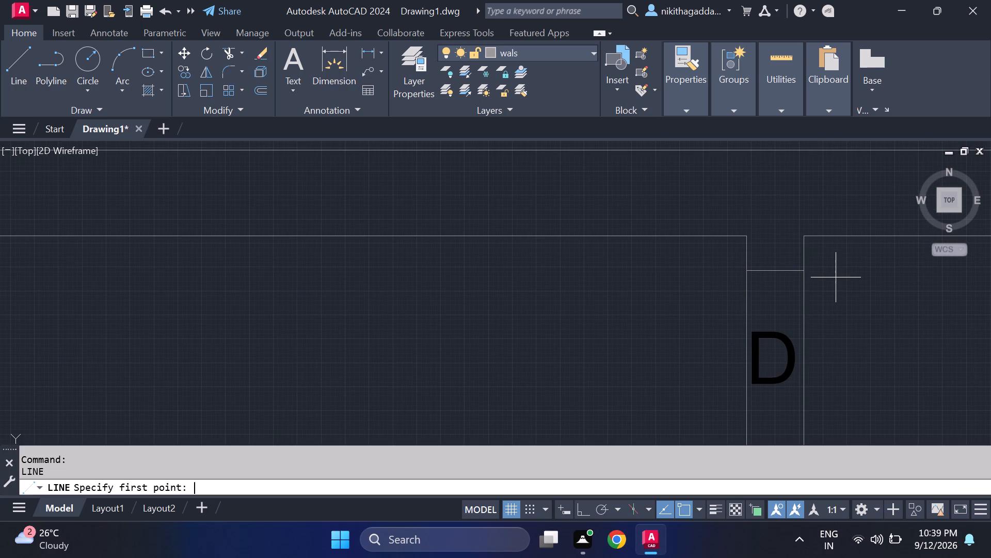
pyautogui.moveTo(832, 271); pyautogui.dragTo(773, 177, button='middle')
pyautogui.scroll(-1, 756, 258)
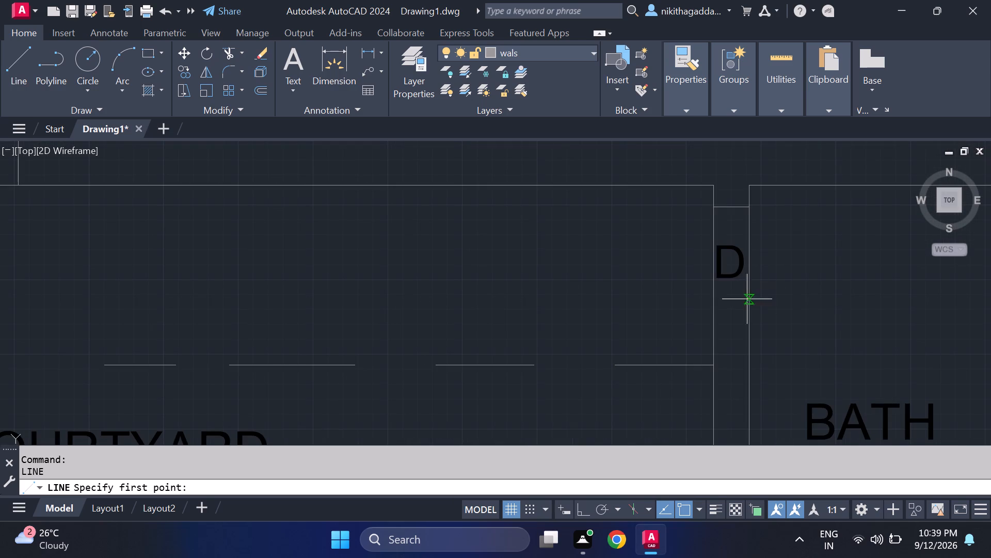
pyautogui.scroll(1, 718, 320)
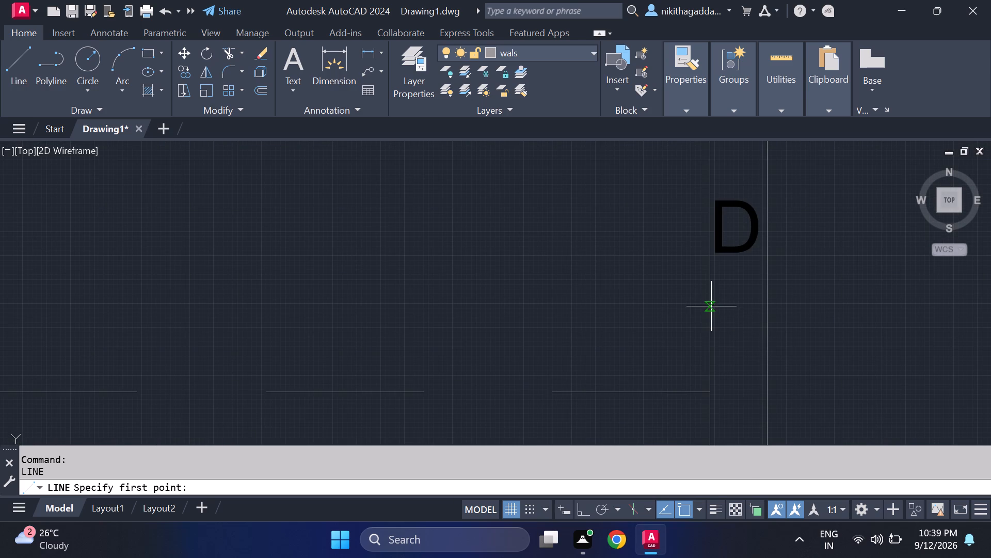
pyautogui.scroll(-1, 712, 317)
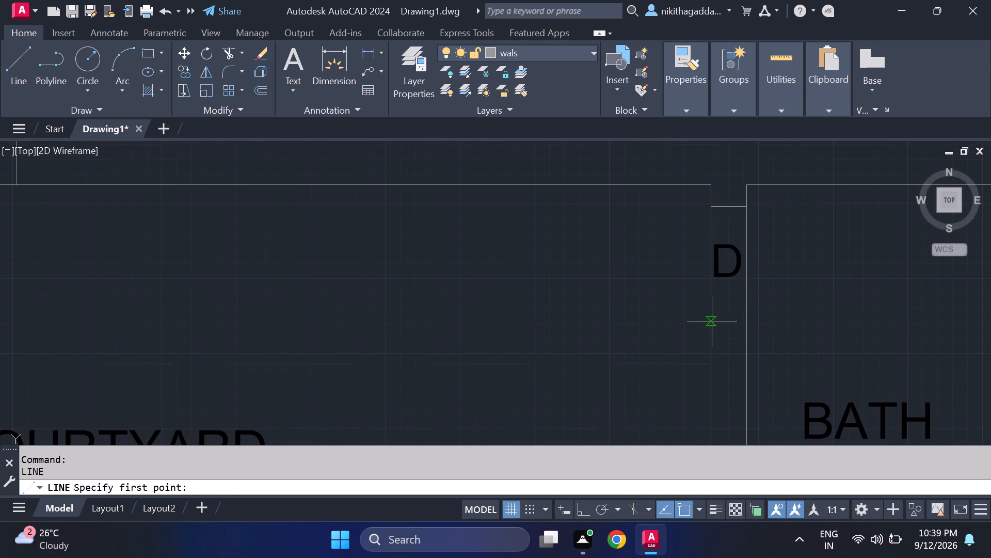
pyautogui.click(712, 321)
pyautogui.click(751, 323)
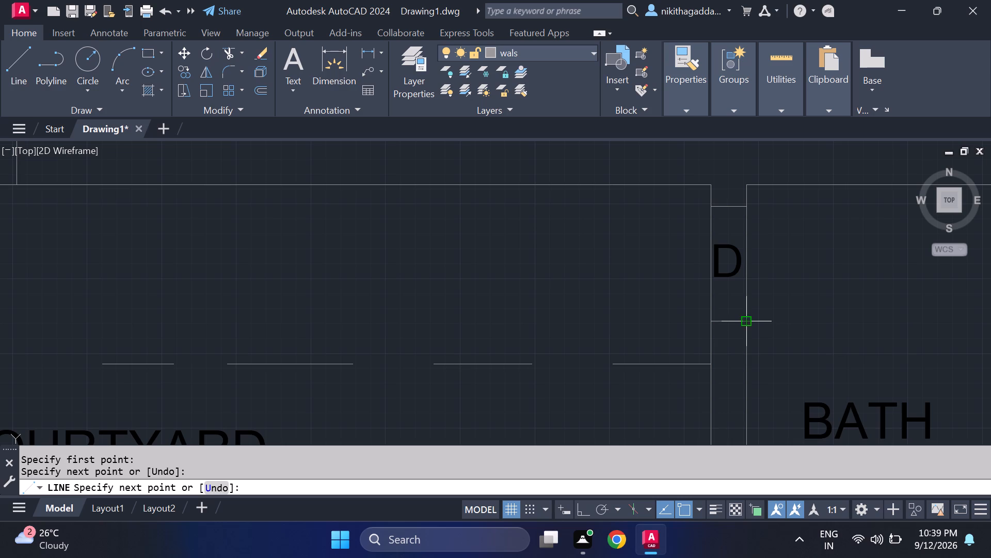
pyautogui.press('Escape')
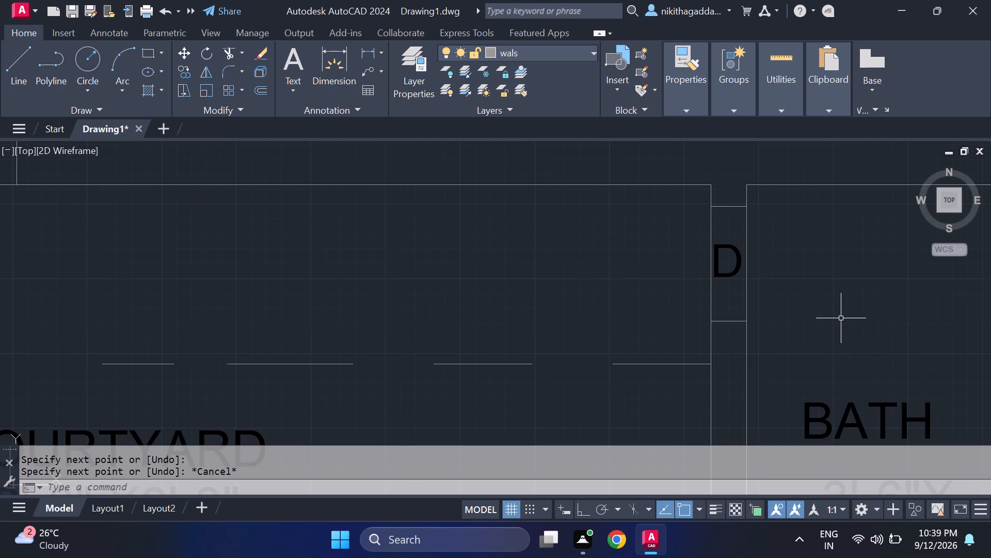
# Trim the courtyard-side wall line at the second plan's BATH door and the room-side wall line at its ROOM door.
pyautogui.write('TR')
pyautogui.press('Return')
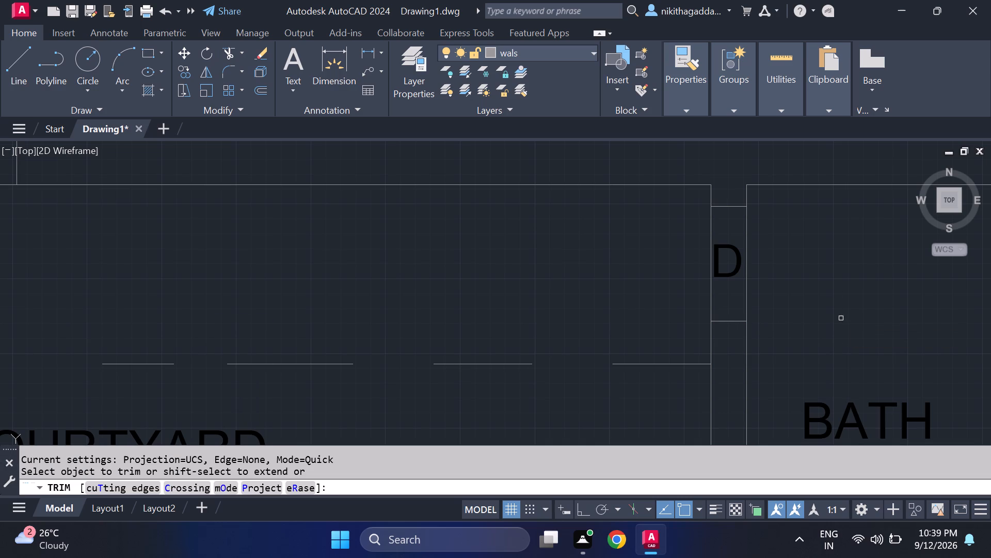
pyautogui.scroll(2, 824, 320)
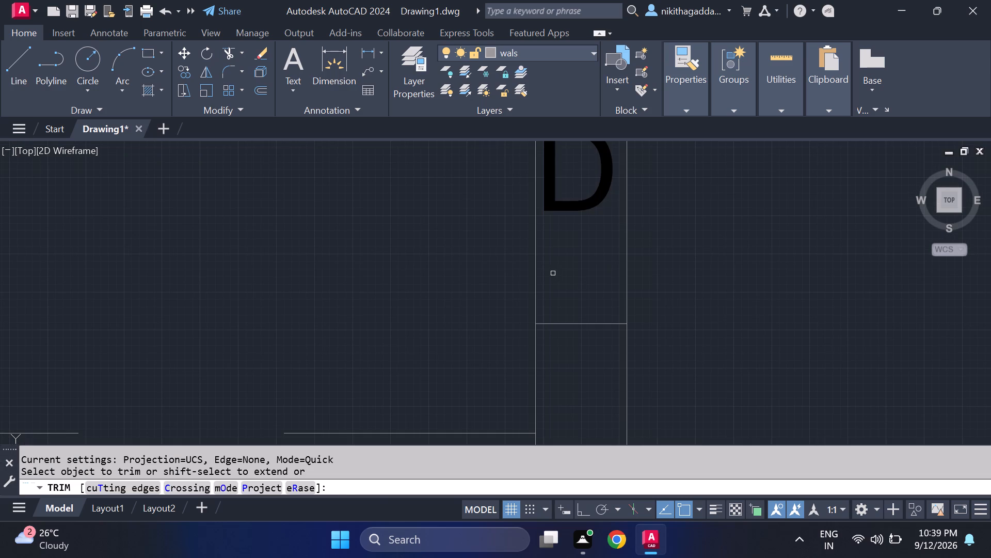
pyautogui.click(537, 265)
pyautogui.scroll(-3, 621, 293)
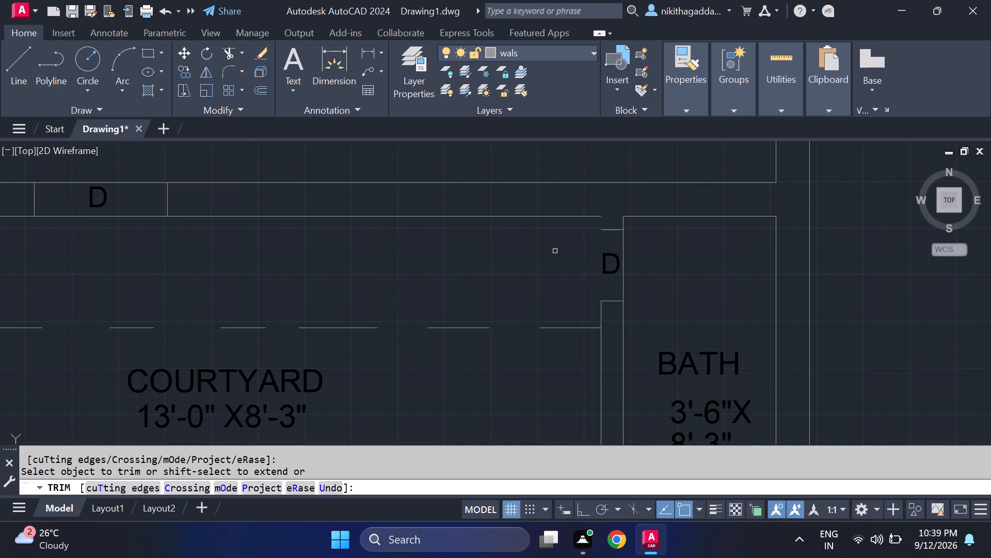
pyautogui.scroll(-1, 555, 251)
pyautogui.moveTo(555, 250); pyautogui.dragTo(606, 336, button='middle')
pyautogui.scroll(-1, 383, 240)
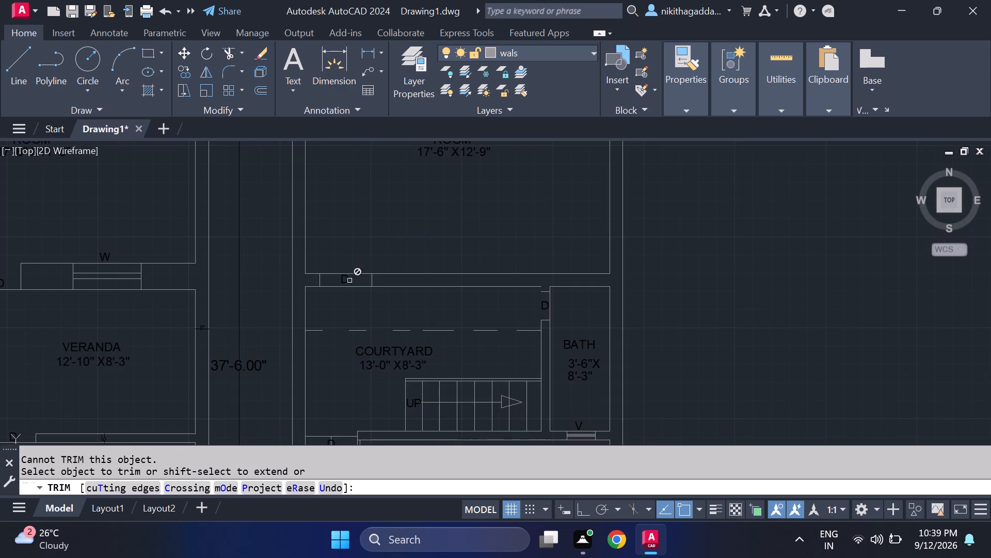
pyautogui.scroll(2, 349, 281)
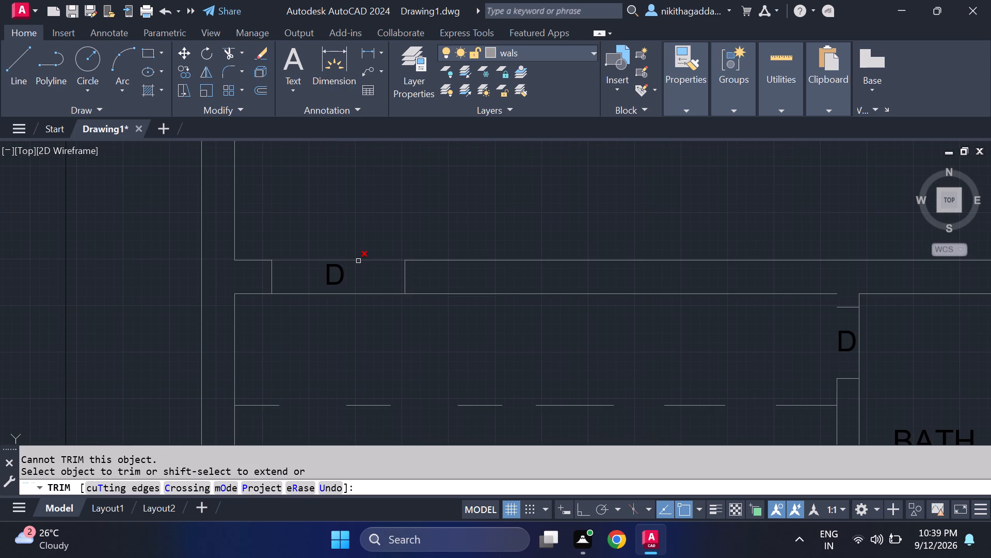
pyautogui.click(358, 261)
pyautogui.scroll(-1, 465, 243)
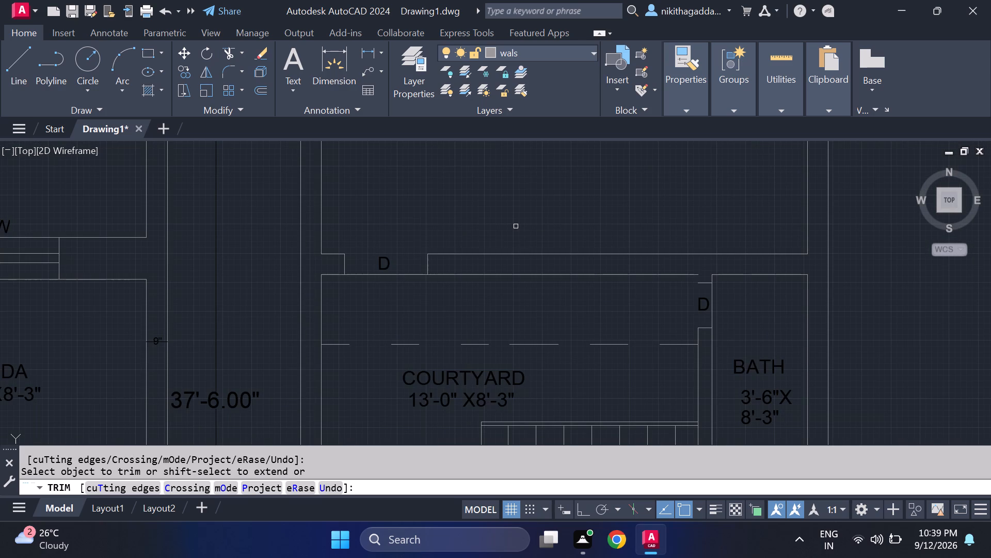
pyautogui.press('Escape')
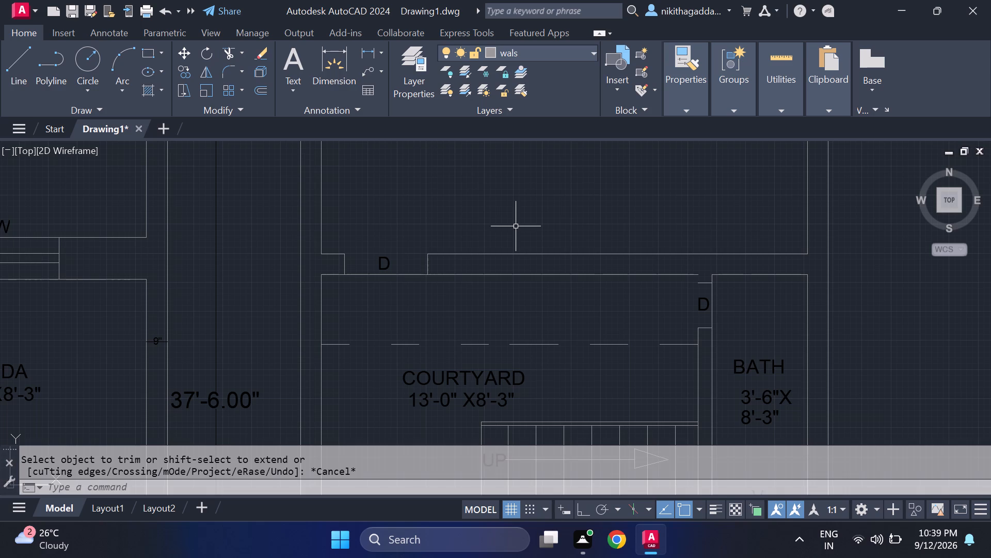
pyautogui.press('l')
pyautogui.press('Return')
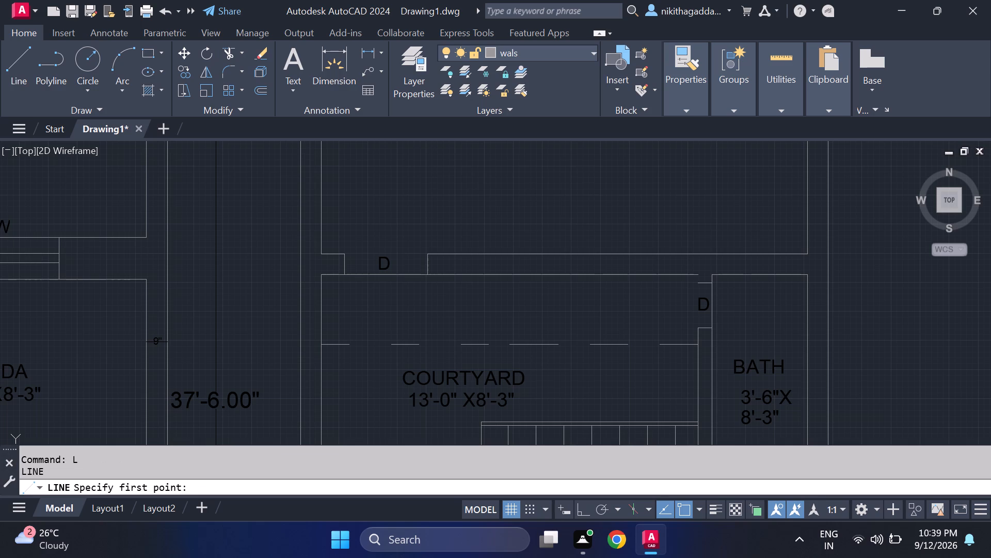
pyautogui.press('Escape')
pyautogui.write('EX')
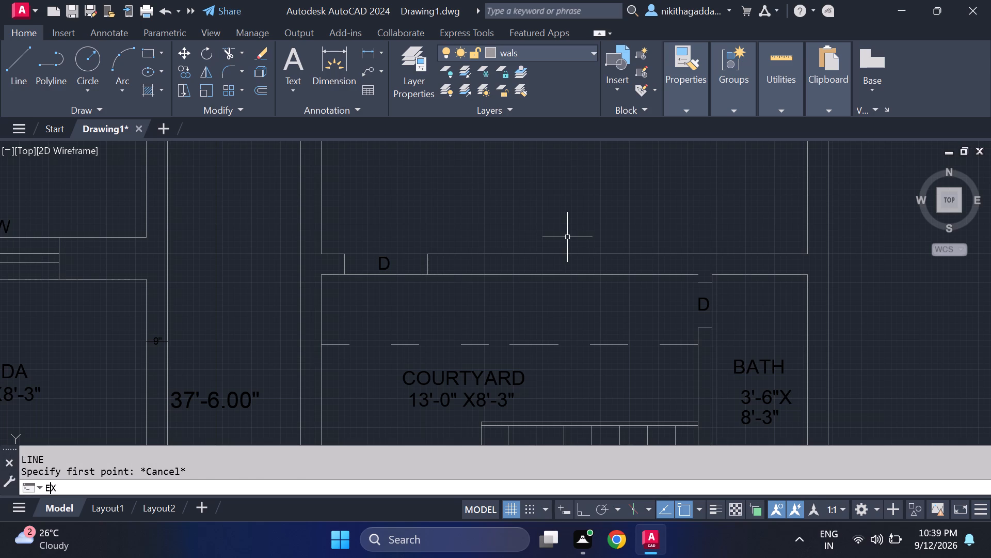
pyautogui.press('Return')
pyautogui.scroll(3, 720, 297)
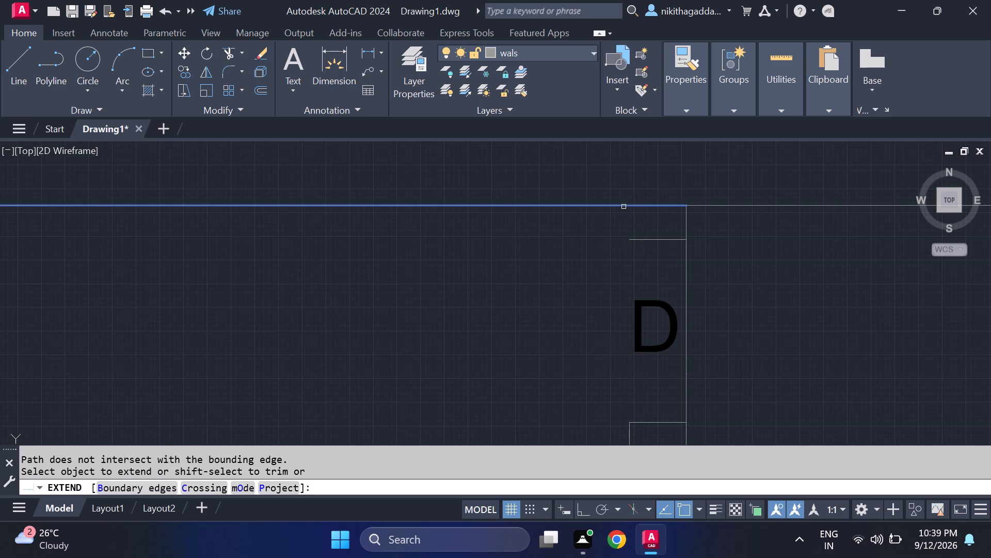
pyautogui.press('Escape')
# Draw a short line from the courtyard's north-east wall corner to the BATH door's north jamb, closing the gap.
pyautogui.press('l')
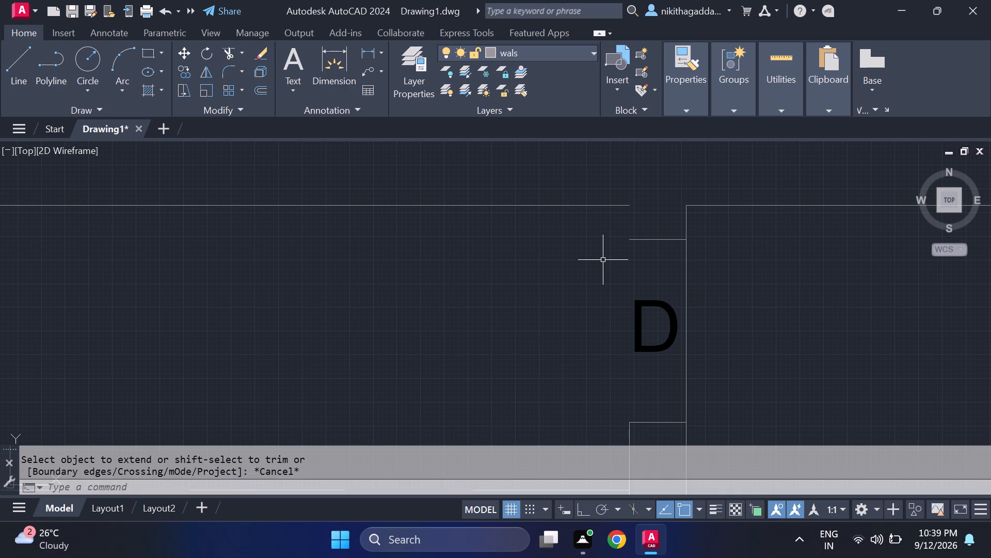
pyautogui.press('Return')
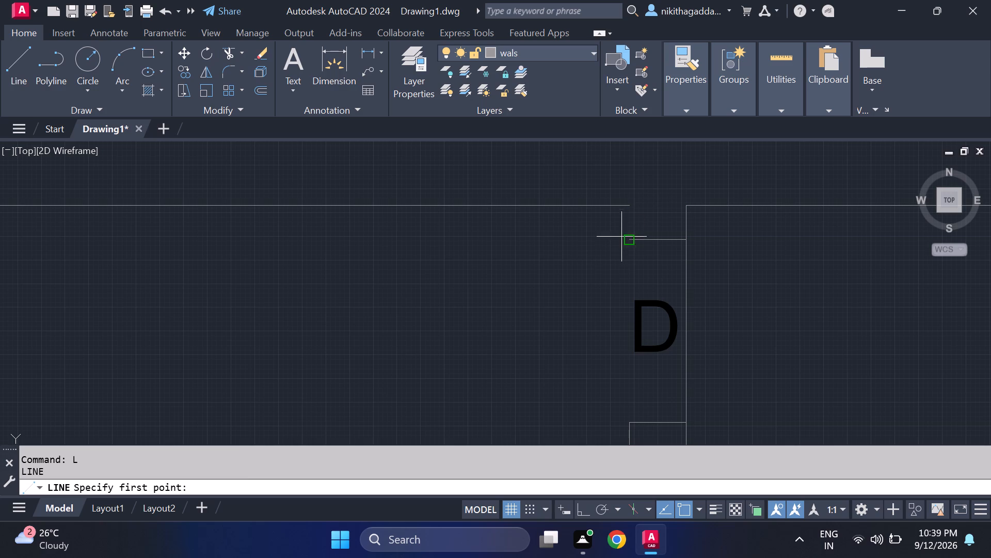
pyautogui.click(630, 209)
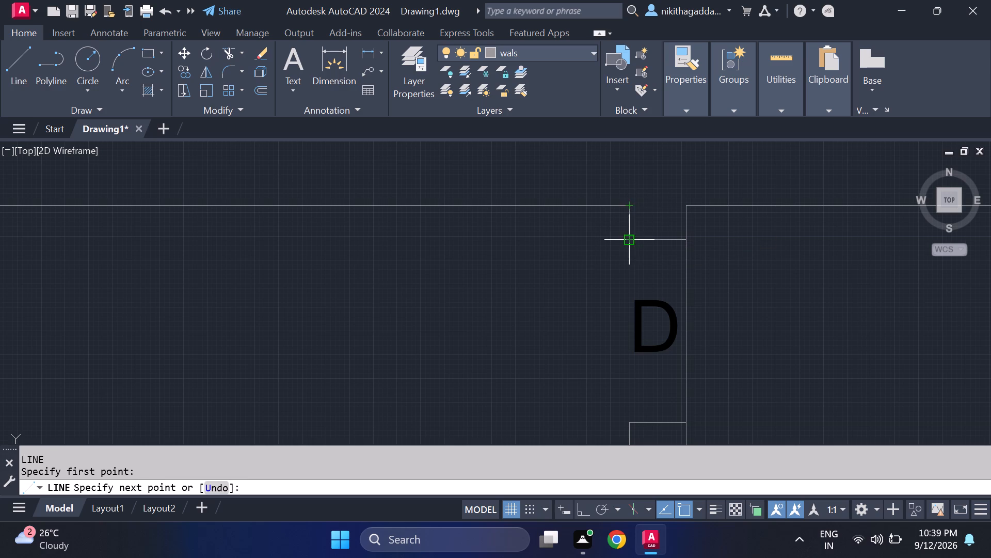
pyautogui.click(631, 239)
pyautogui.press('Escape')
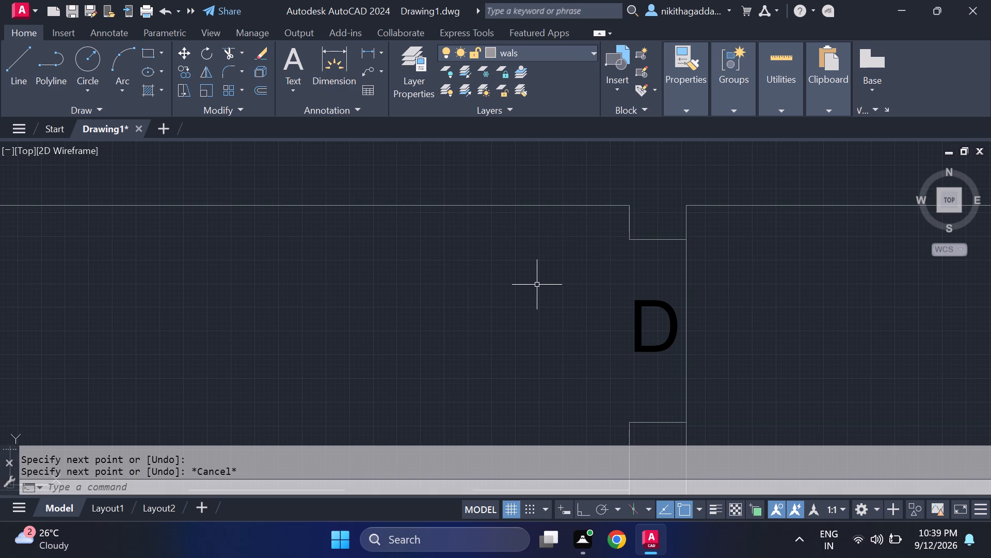
# Copy the ROOM door's D label into the second plan's courtyard, near the west wall just above the dashed line.
pyautogui.scroll(-3, 545, 291)
pyautogui.scroll(-2, 474, 241)
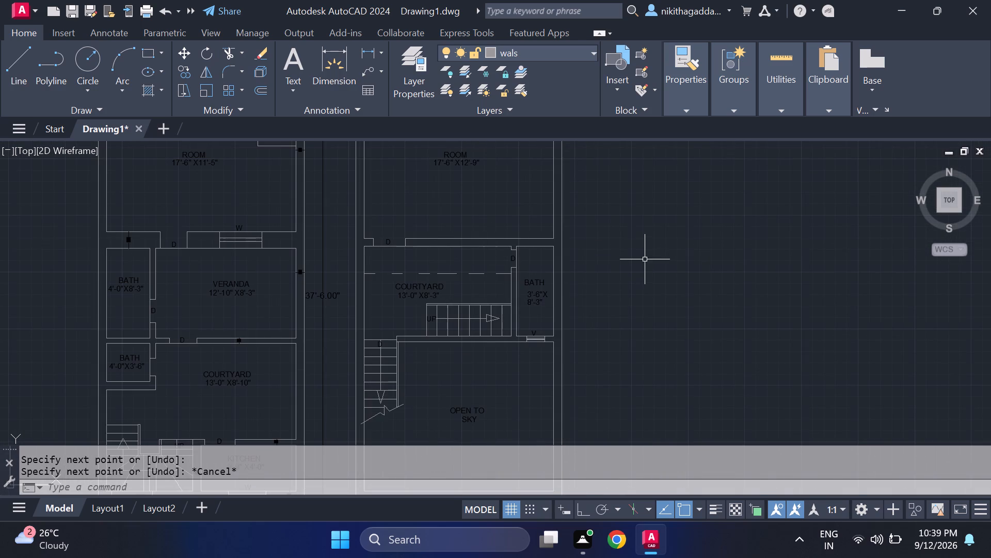
pyautogui.moveTo(645, 258); pyautogui.dragTo(702, 305, button='middle')
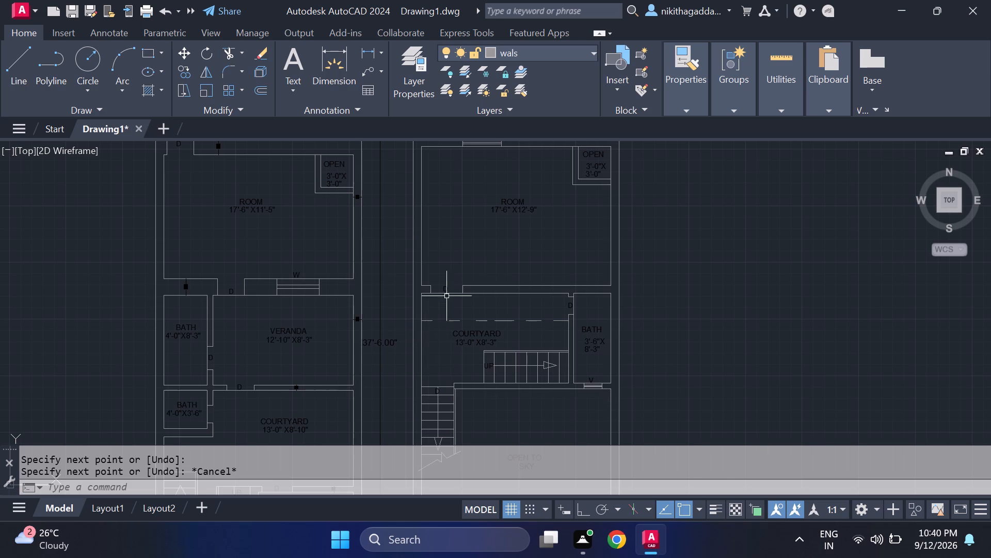
pyautogui.scroll(2, 446, 296)
pyautogui.click(450, 268)
pyautogui.click(439, 280)
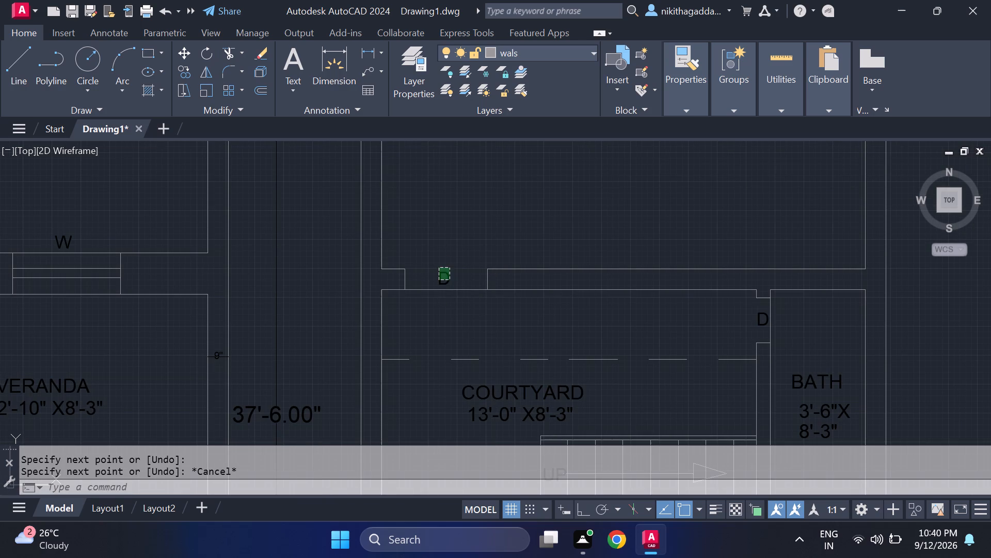
pyautogui.write('CO')
pyautogui.press('Return')
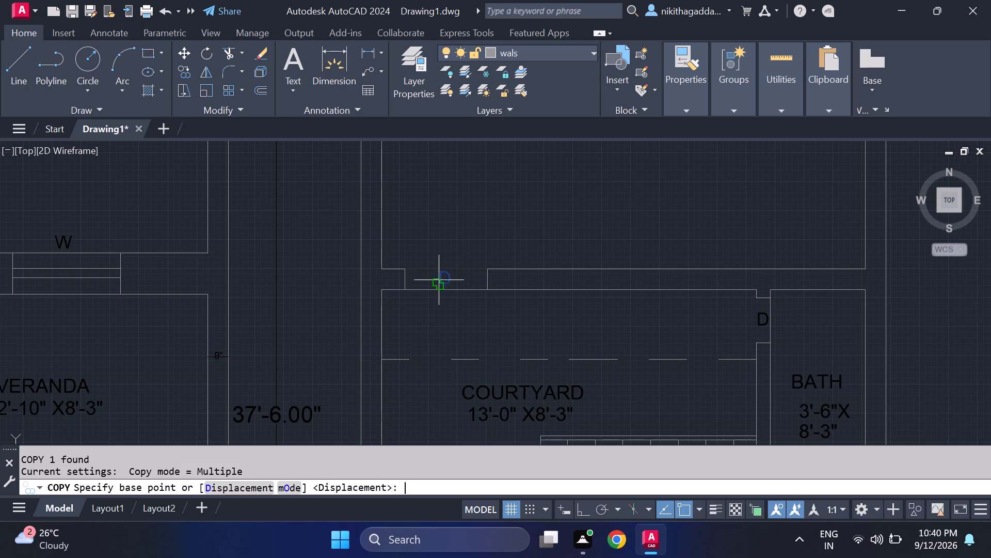
pyautogui.click(445, 291)
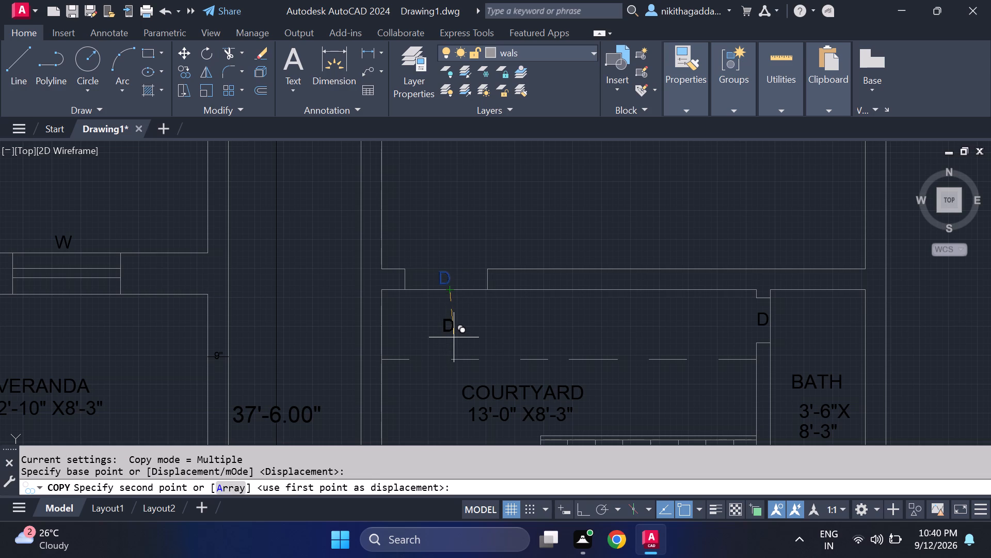
pyautogui.click(403, 349)
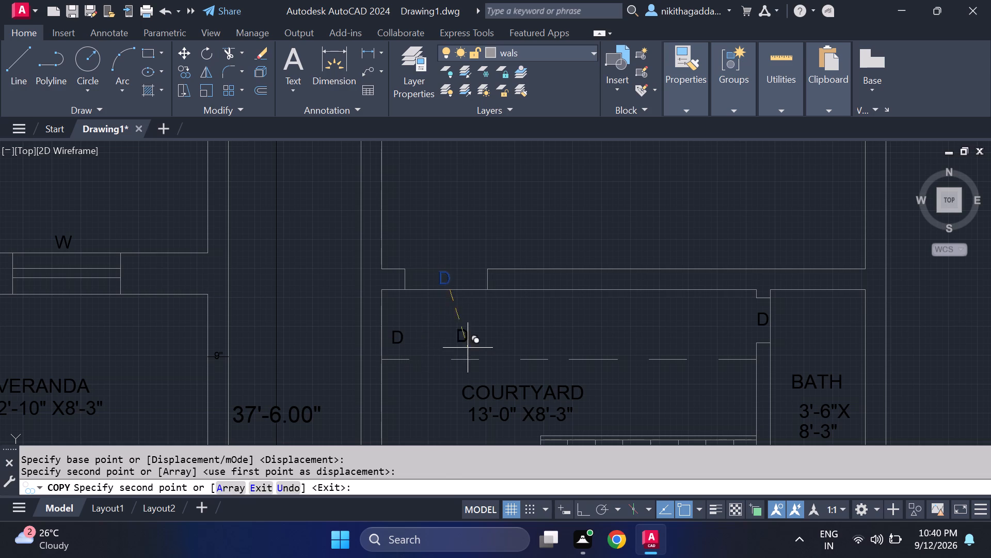
pyautogui.press('Escape')
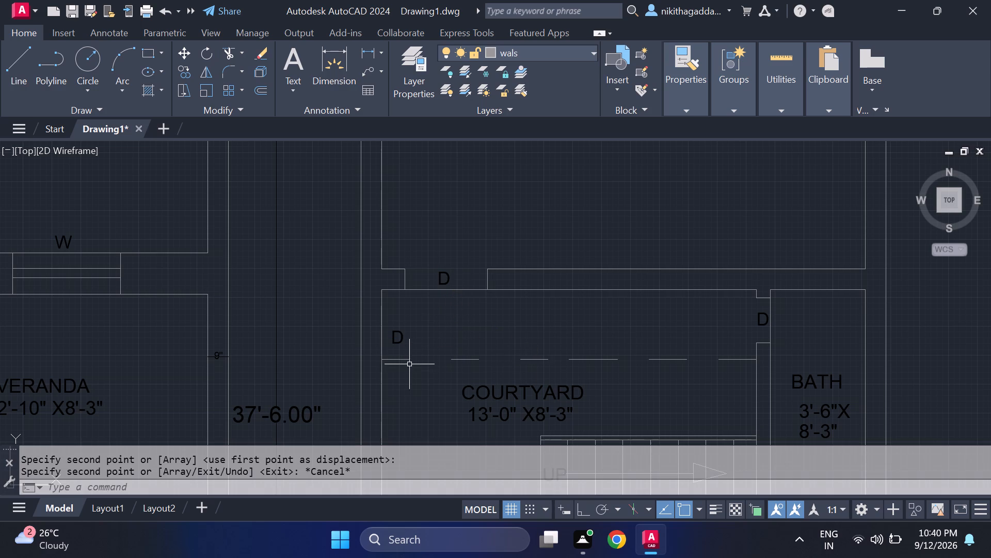
# Change the copied D label above the second plan's dashed courtyard line to PROJECTION 2'-6" WIDE.
pyautogui.scroll(3, 395, 353)
pyautogui.doubleClick(404, 316)
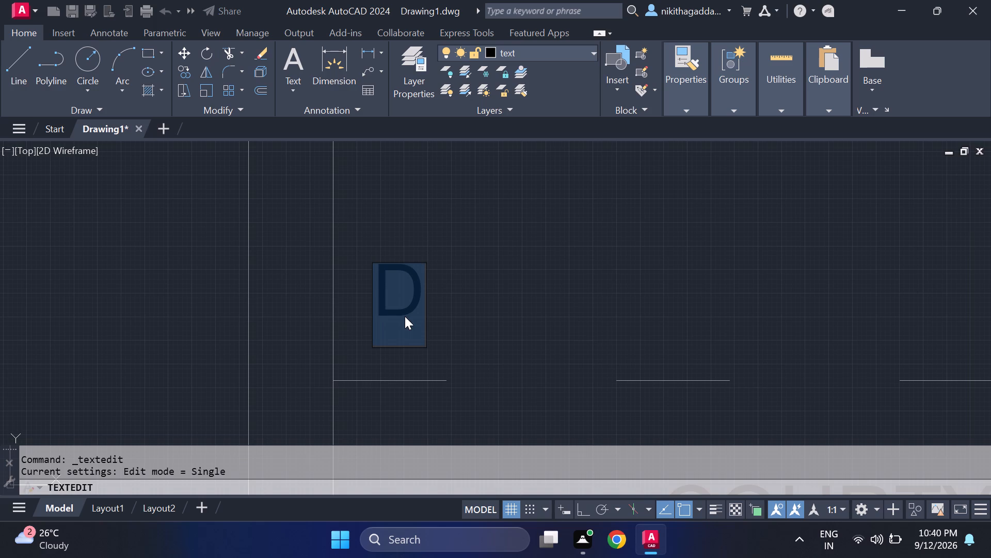
pyautogui.click(377, 302)
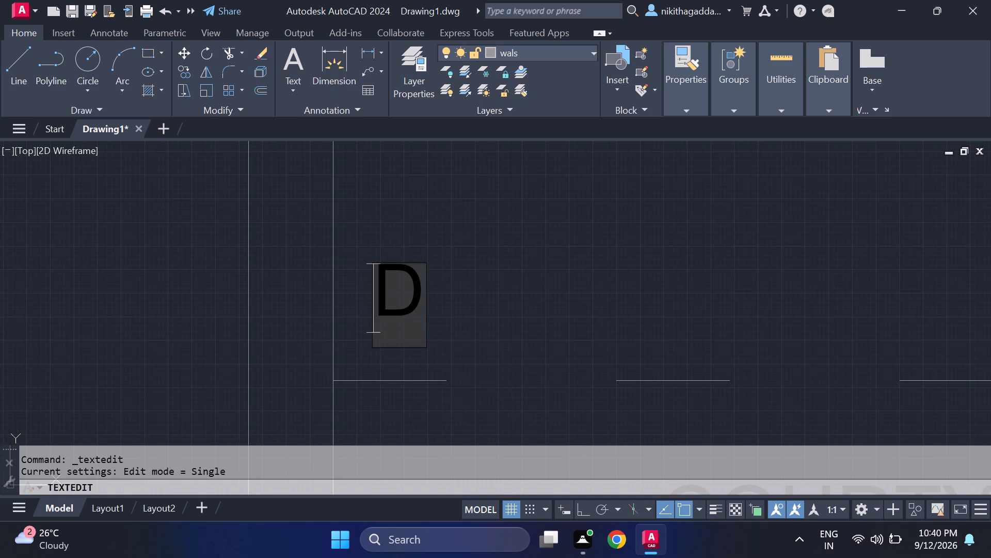
pyautogui.write('PROJECT')
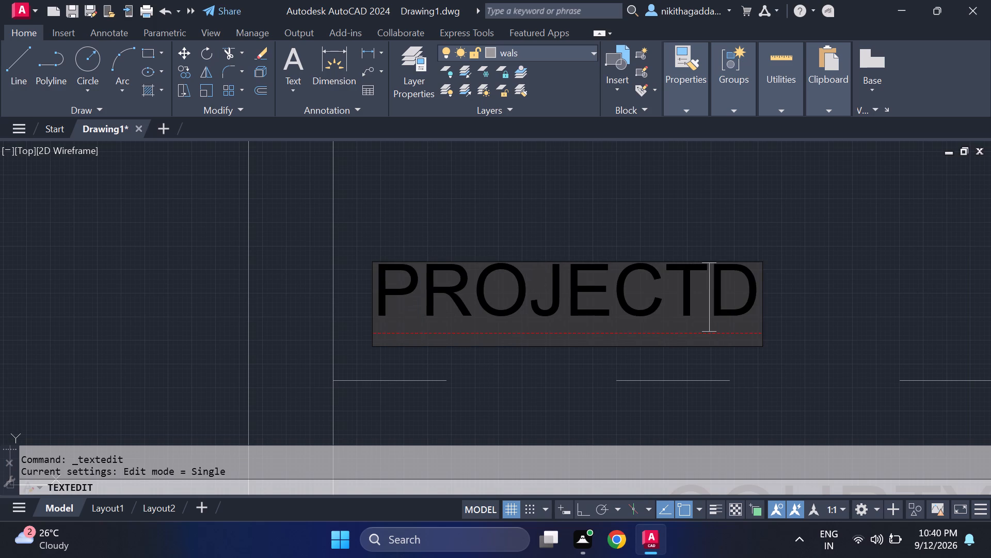
pyautogui.write('ION')
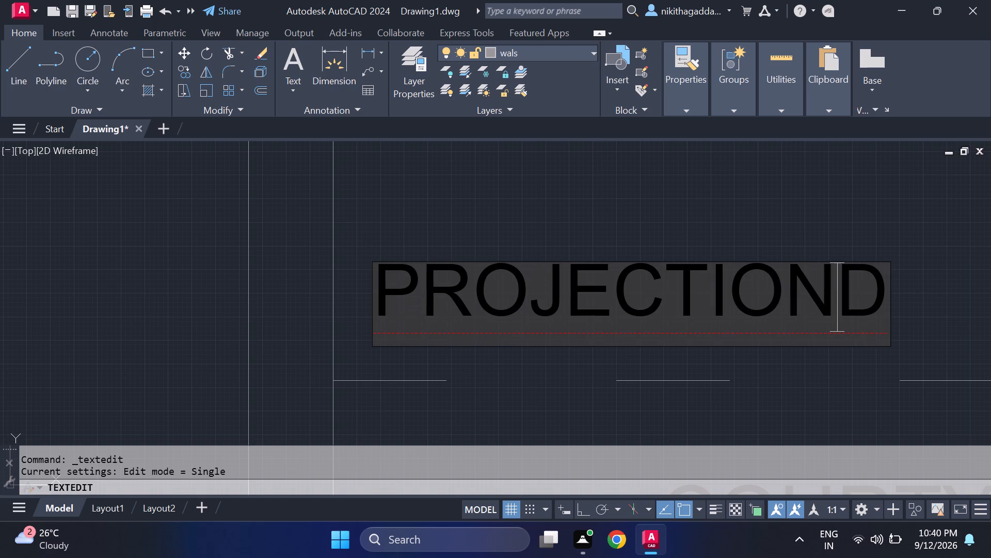
pyautogui.press('space')
pyautogui.write('2')
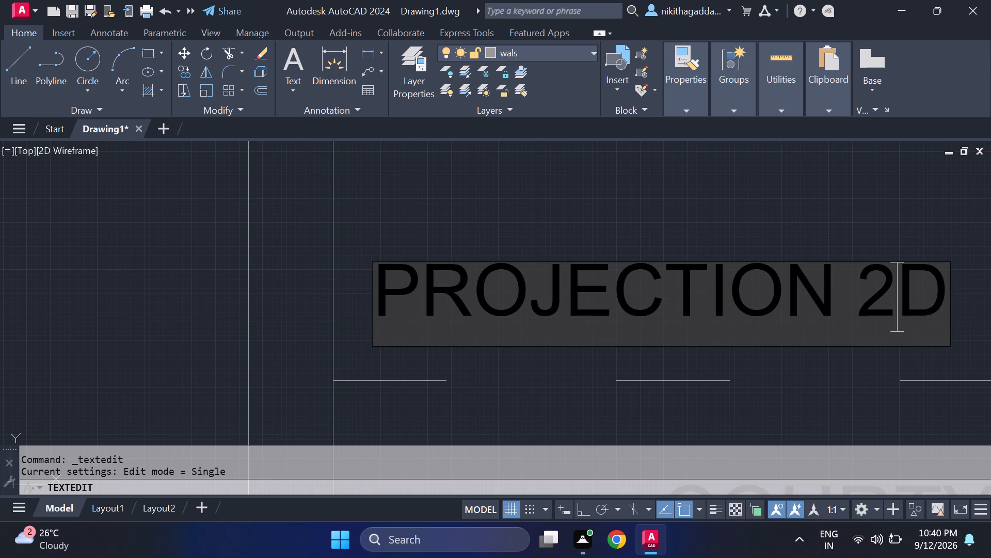
pyautogui.press("'")
pyautogui.write('-6')
pyautogui.hotkey('shift', '"')
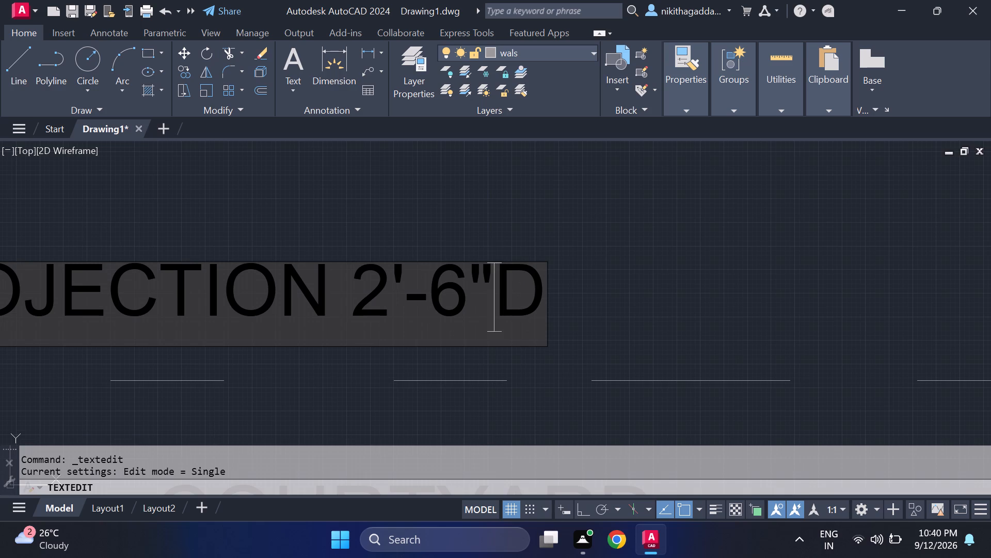
pyautogui.press('space')
pyautogui.write('WIDE')
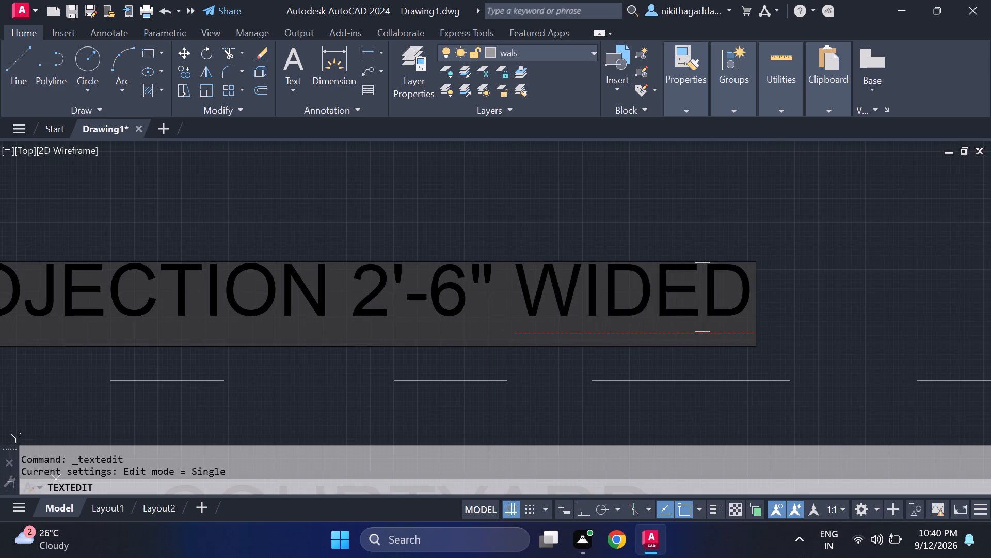
pyautogui.click(749, 290)
pyautogui.press('BackSpace')
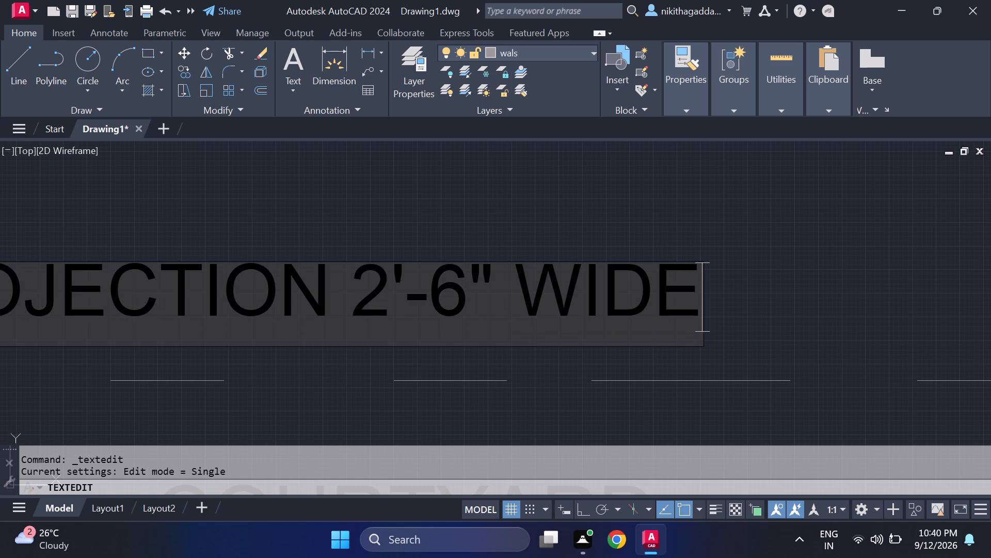
pyautogui.press('Return')
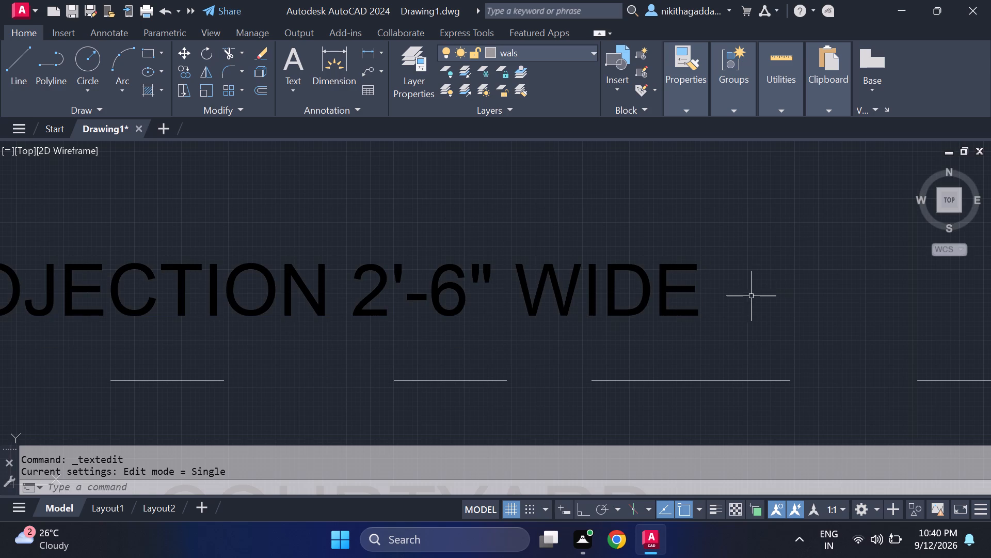
# Copy the 9" wall-thickness mark from the first plan's VERANDA east wall straight across onto the east wall beside the second plan's BATH.
pyautogui.scroll(-5, 748, 292)
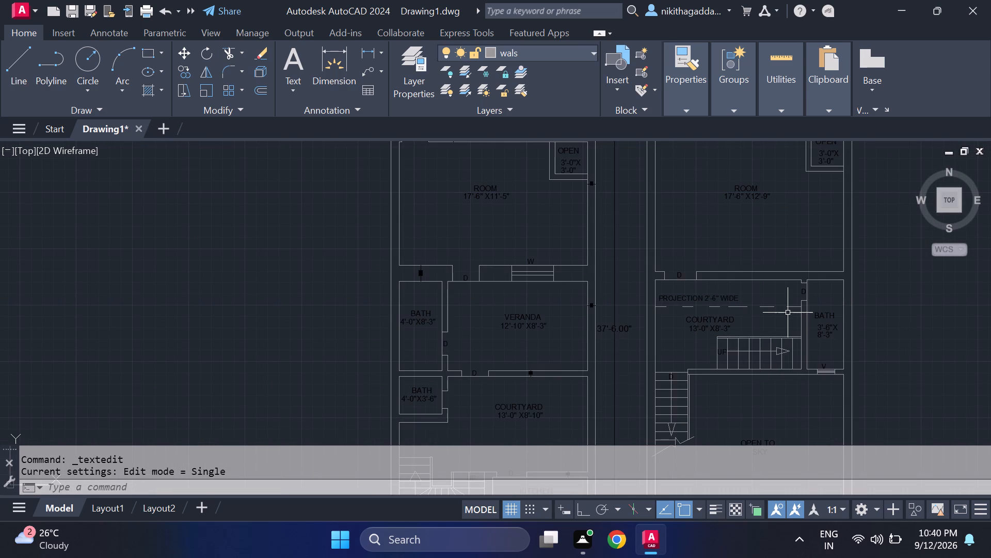
pyautogui.moveTo(788, 407); pyautogui.dragTo(756, 306, button='middle')
pyautogui.scroll(-1, 757, 308)
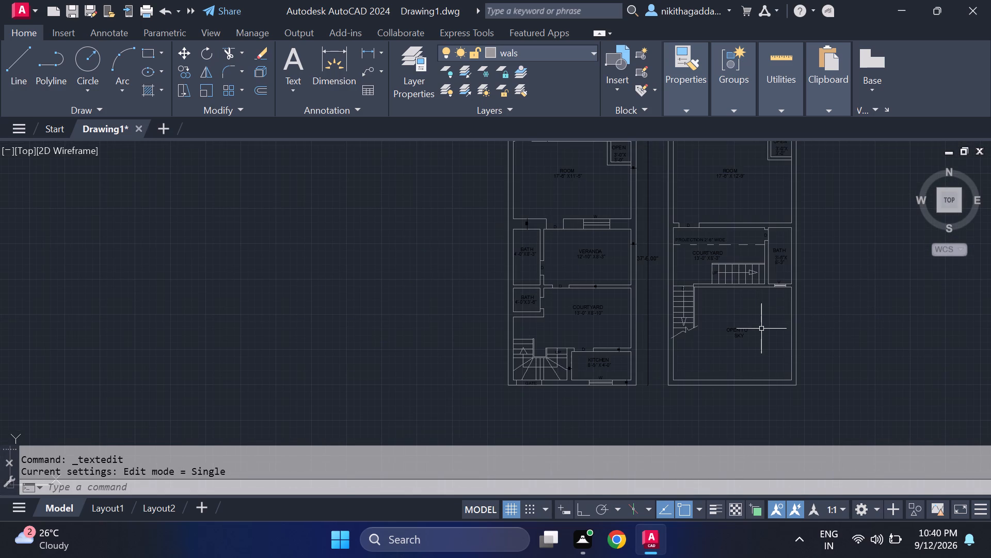
pyautogui.moveTo(761, 330); pyautogui.dragTo(750, 354, button='middle')
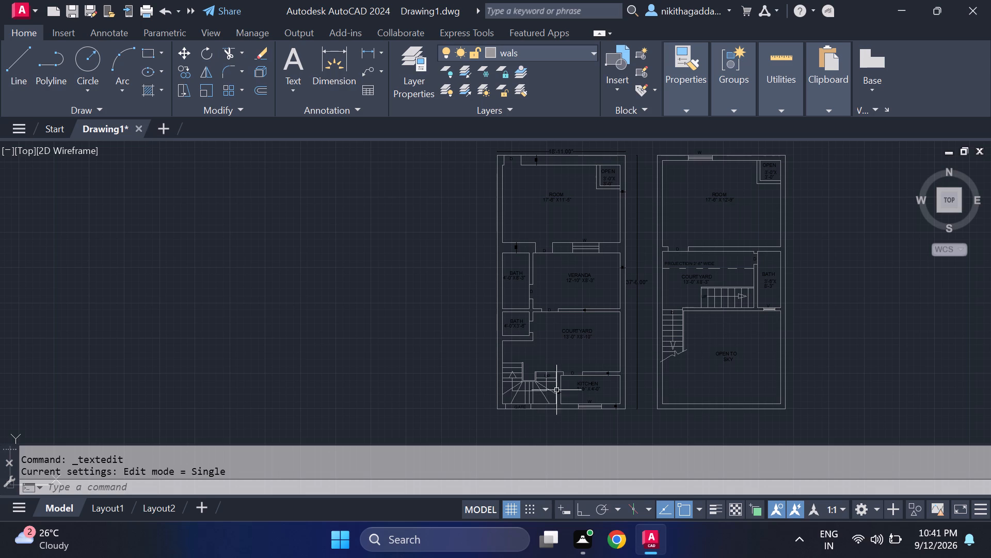
pyautogui.scroll(4, 624, 265)
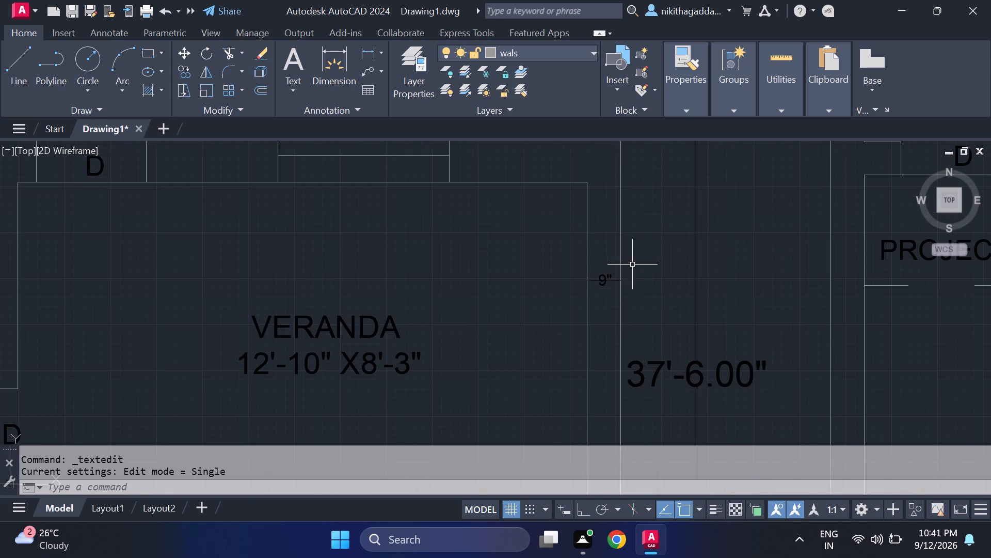
pyautogui.click(613, 269)
pyautogui.click(603, 302)
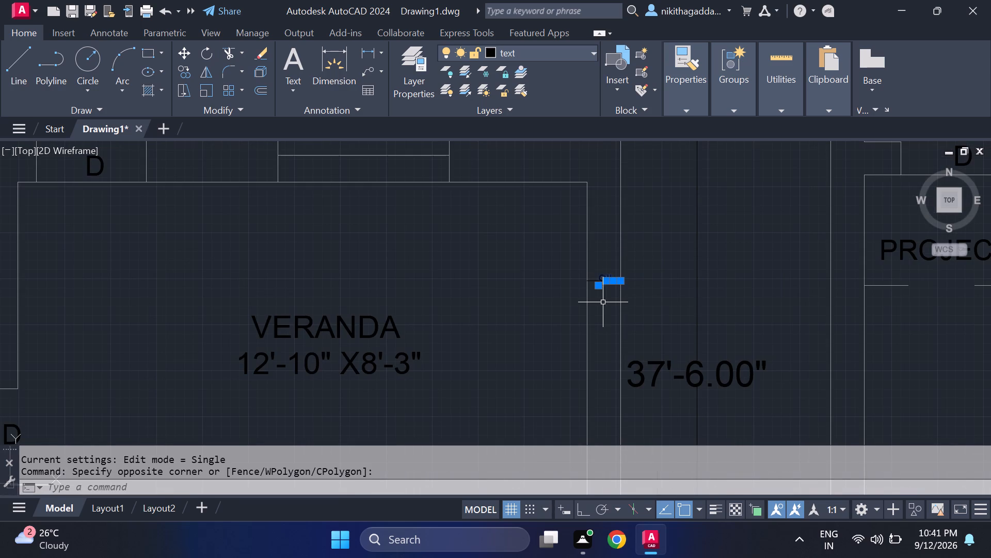
pyautogui.scroll(3, 597, 299)
pyautogui.moveTo(636, 181); pyautogui.dragTo(629, 192)
pyautogui.click(580, 253)
pyautogui.write('CO')
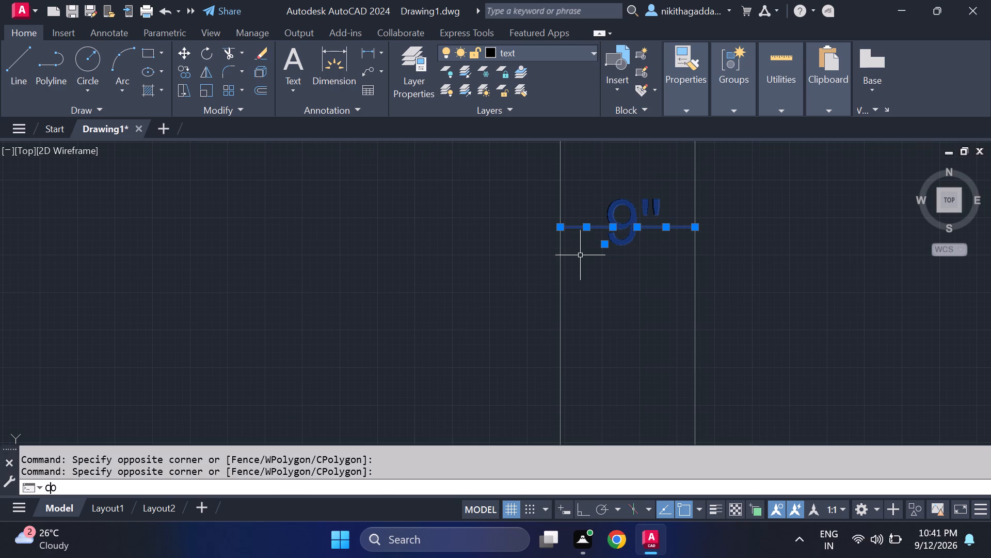
pyautogui.press('Return')
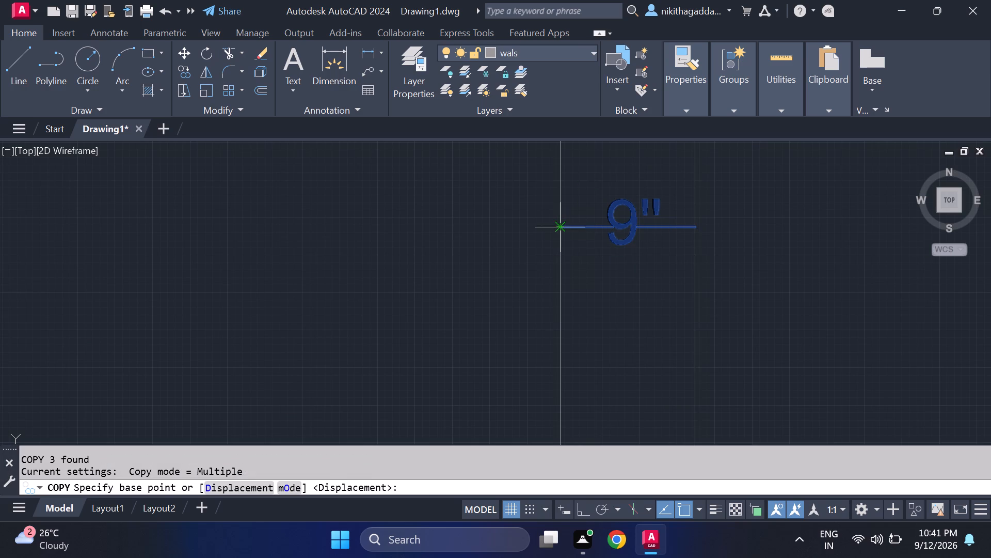
pyautogui.click(562, 230)
pyautogui.scroll(-2, 721, 329)
pyautogui.moveTo(716, 323); pyautogui.dragTo(454, 315, button='middle')
pyautogui.scroll(-2, 444, 318)
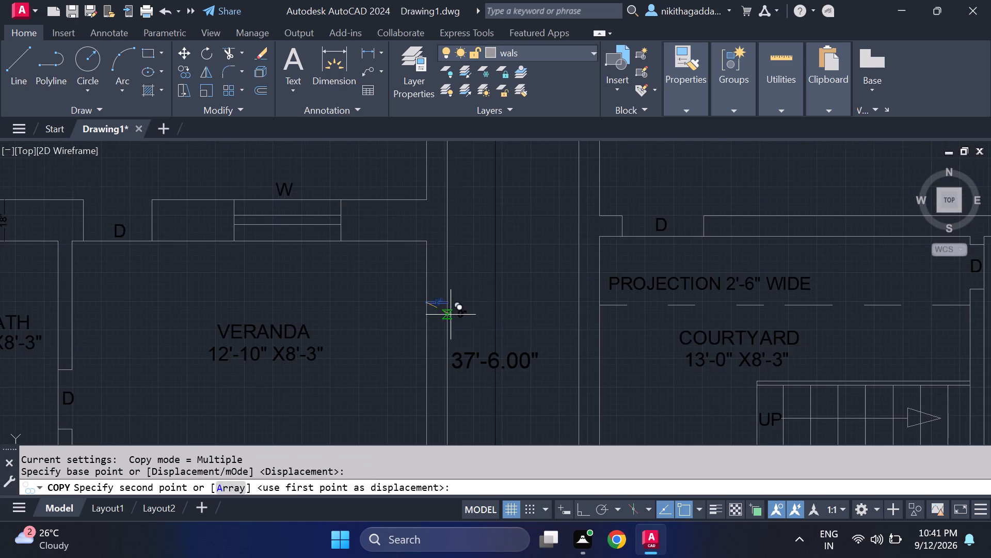
pyautogui.moveTo(578, 302); pyautogui.dragTo(340, 337, button='middle')
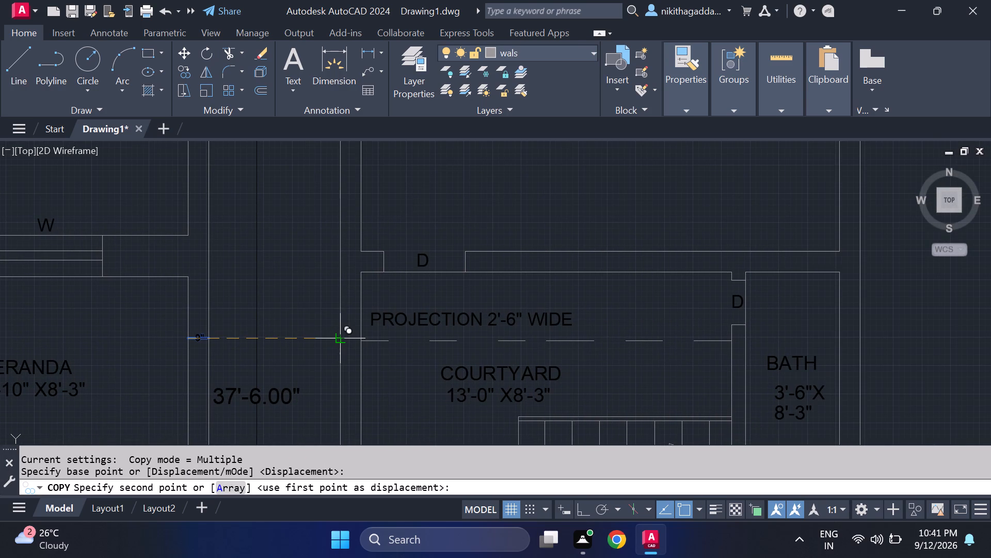
pyautogui.press('F8')
pyautogui.scroll(-1, 523, 459)
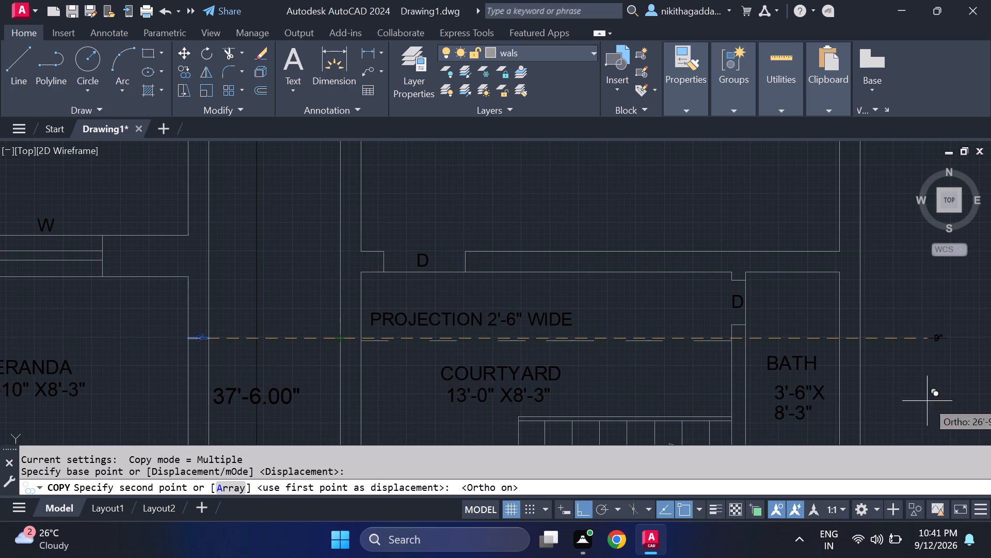
pyautogui.moveTo(887, 320); pyautogui.dragTo(858, 320, button='middle')
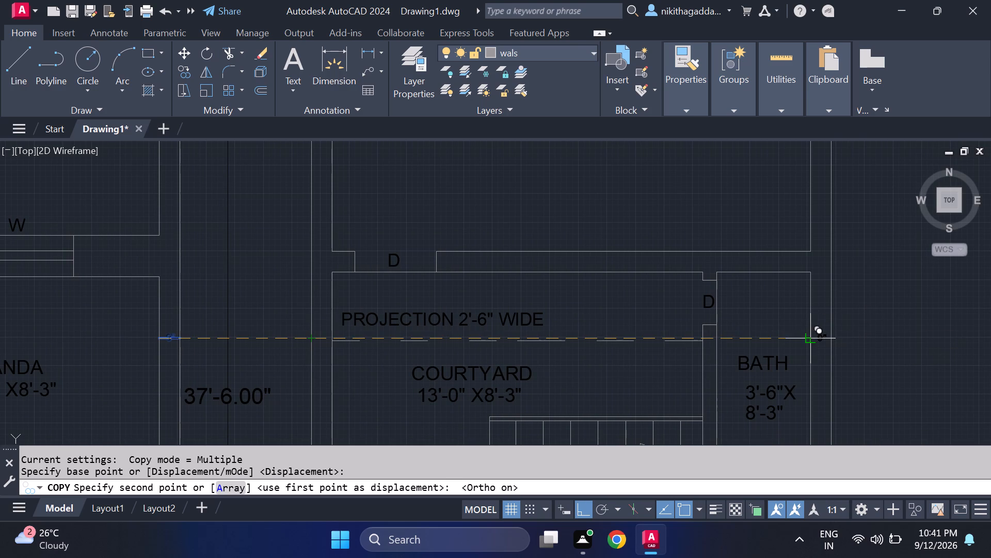
pyautogui.click(812, 338)
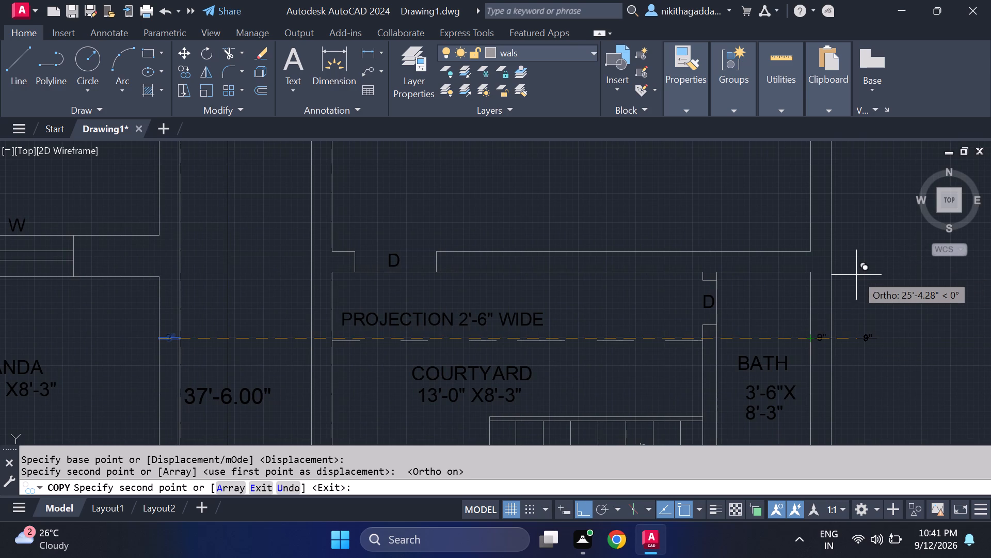
# Place another copy of the 9" mark on the second plan's ROOM east wall, just below the OPEN shaft.
pyautogui.press('F8')
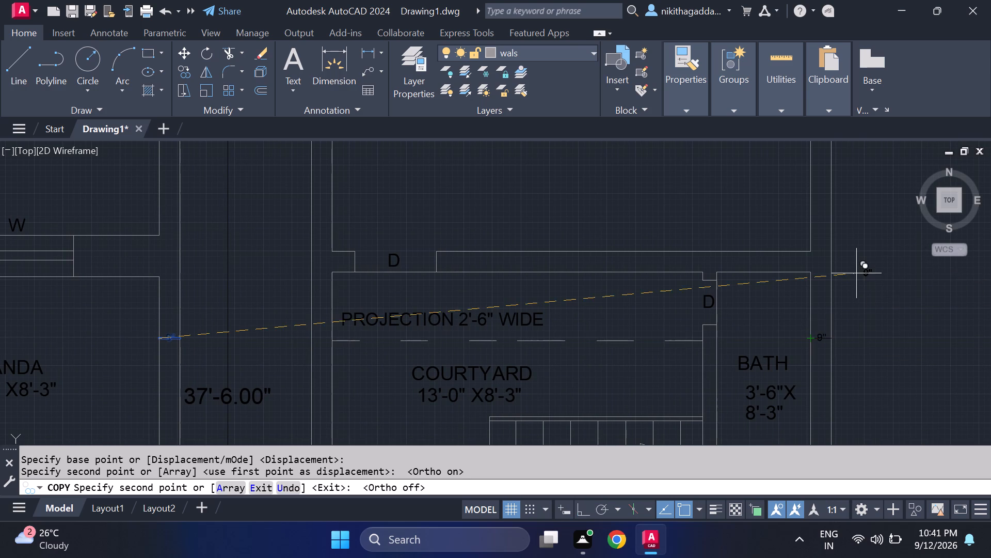
pyautogui.scroll(-2, 794, 253)
pyautogui.moveTo(848, 196); pyautogui.dragTo(804, 275, button='middle')
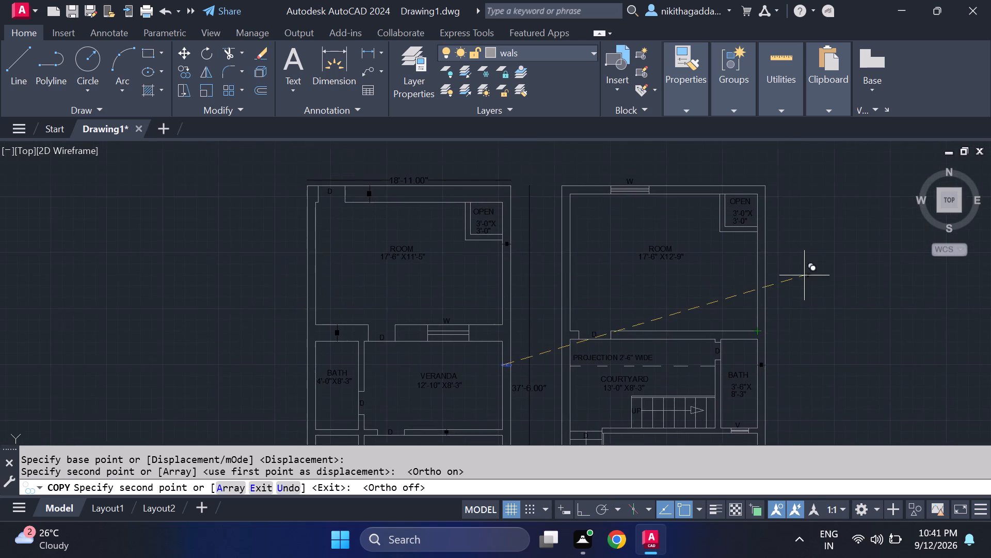
pyautogui.scroll(2, 795, 243)
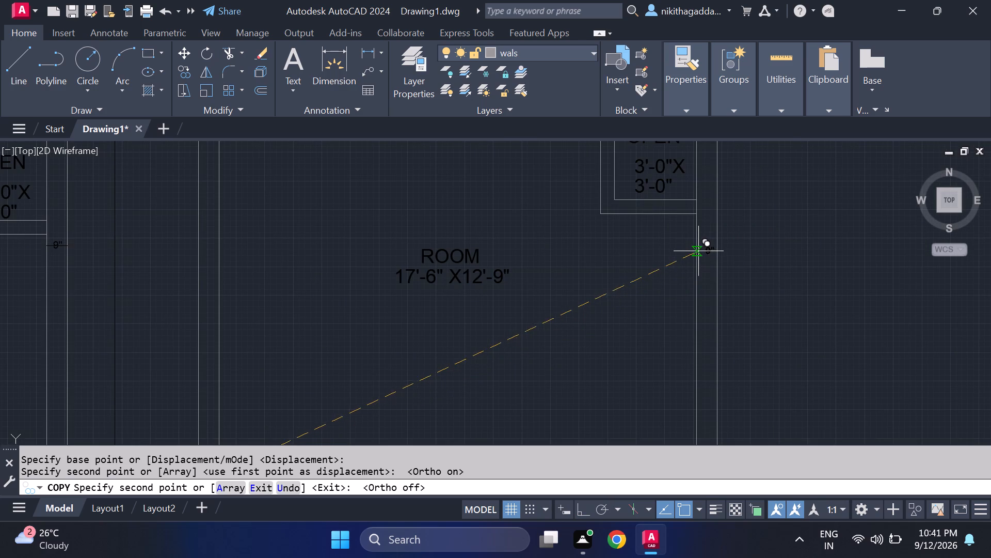
pyautogui.click(699, 246)
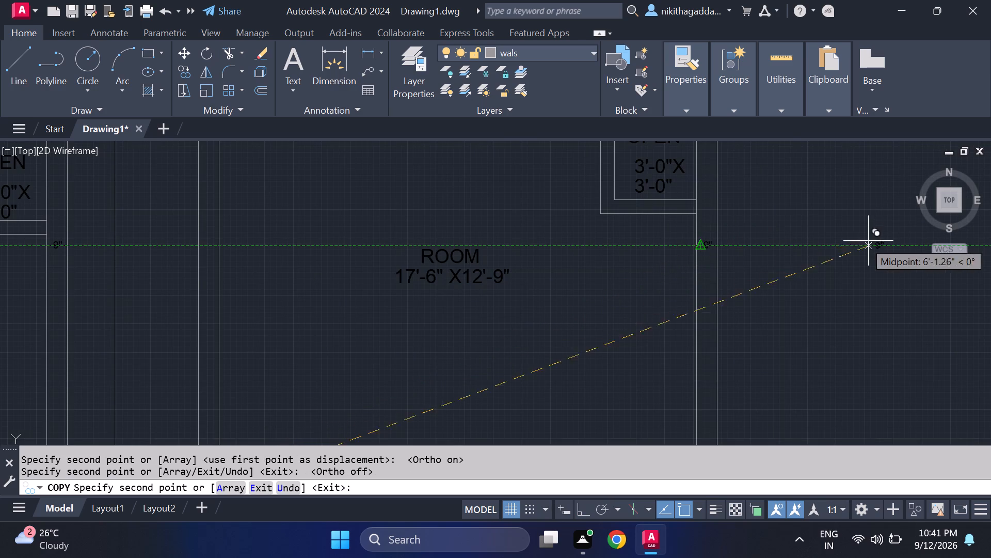
pyautogui.press('Escape')
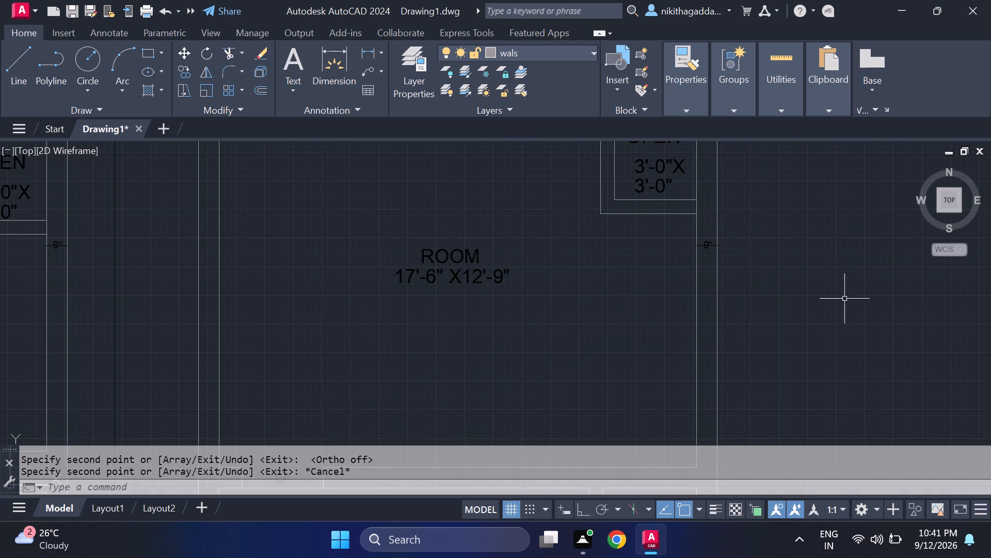
# Copy the vertical 9" wall-thickness mark from the first plan's KITCHEN south wall onto the second plan's north wall, west of the window.
pyautogui.scroll(3, 729, 235)
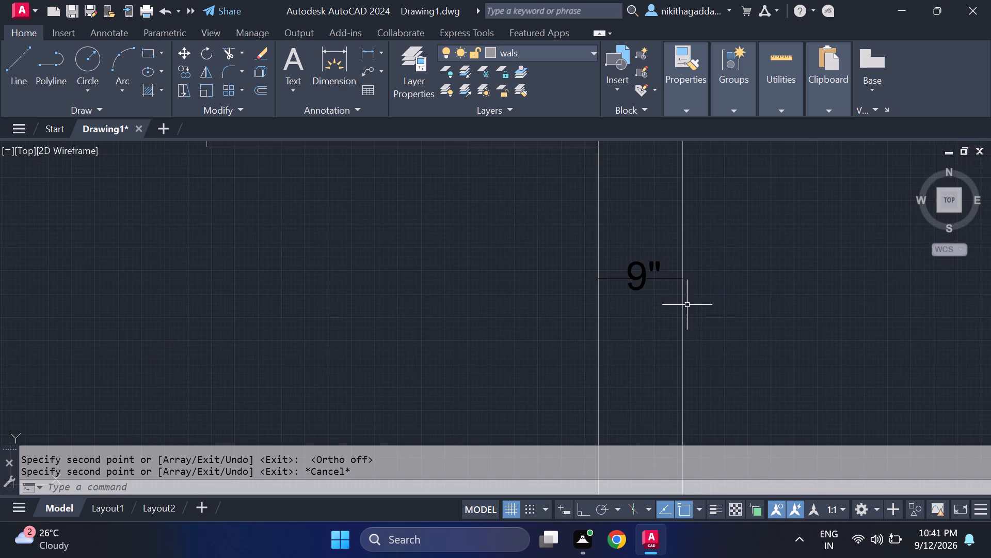
pyautogui.scroll(-3, 755, 348)
pyautogui.moveTo(794, 405); pyautogui.dragTo(797, 165, button='middle')
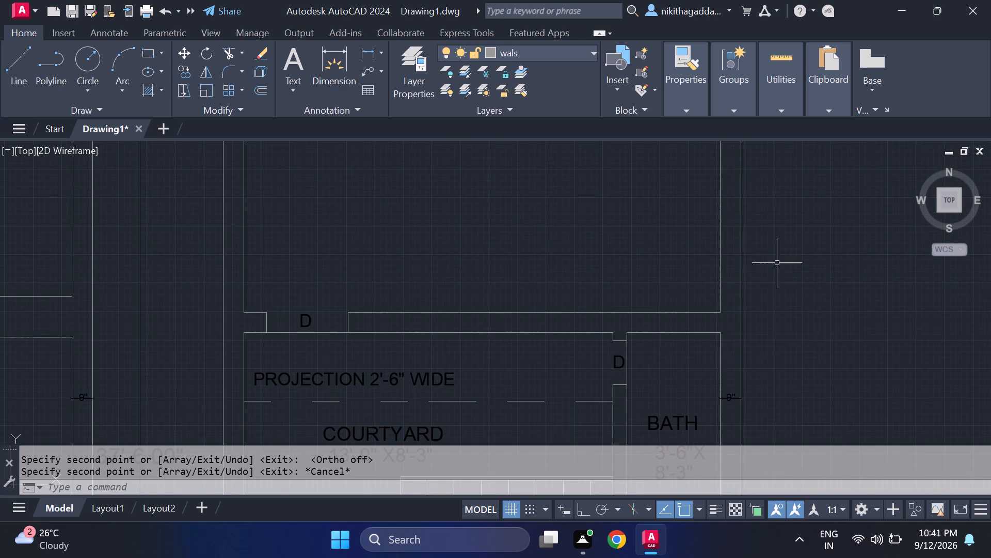
pyautogui.moveTo(780, 307); pyautogui.dragTo(778, 198, button='middle')
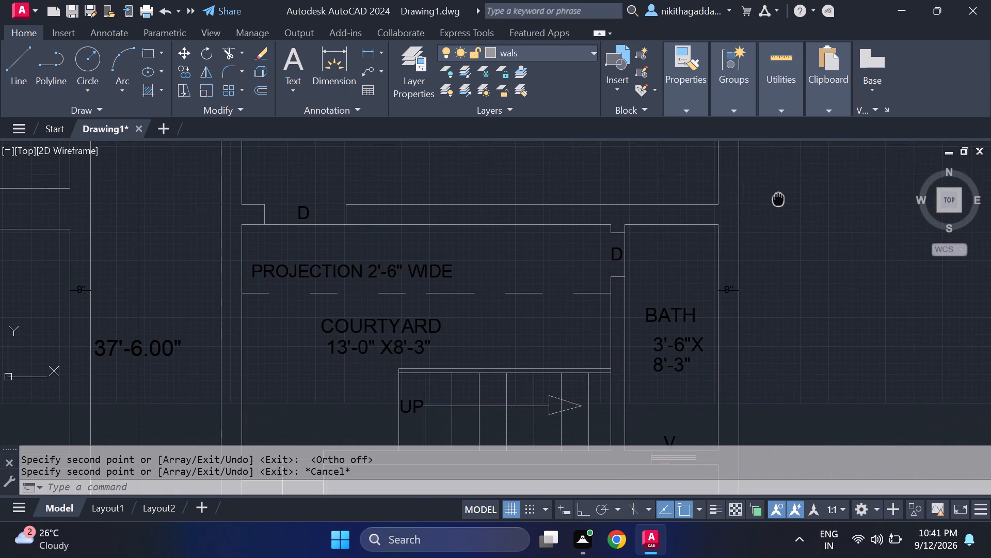
pyautogui.moveTo(778, 198); pyautogui.dragTo(777, 154, button='middle')
pyautogui.moveTo(713, 295); pyautogui.dragTo(714, 96, button='middle')
pyautogui.scroll(-1, 593, 249)
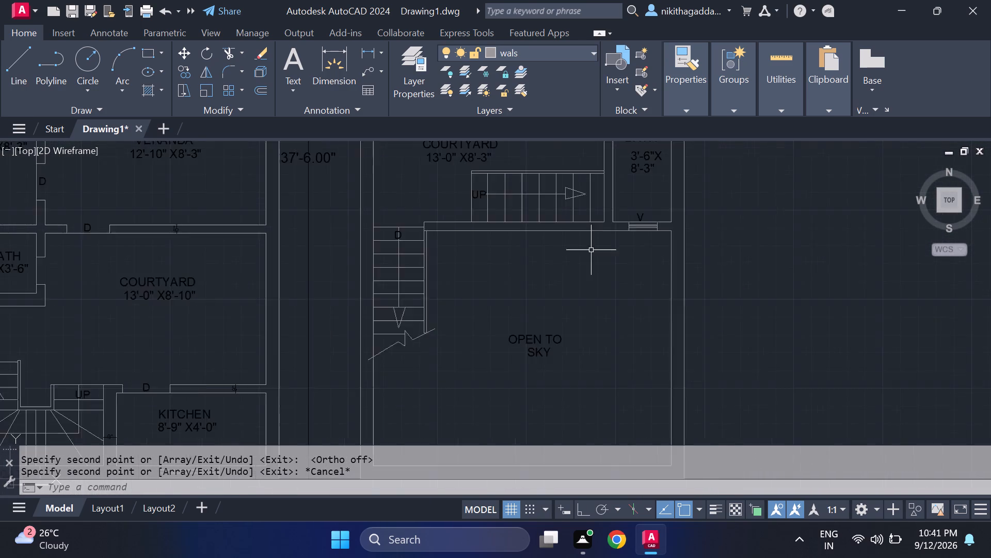
pyautogui.scroll(-1, 590, 253)
pyautogui.scroll(4, 384, 390)
pyautogui.click(386, 397)
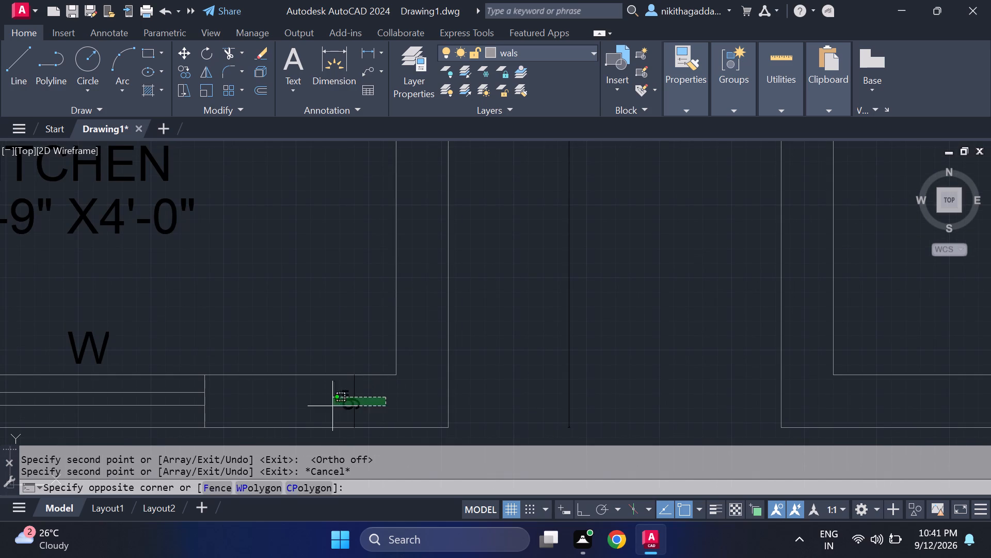
pyautogui.click(328, 409)
pyautogui.press('c')
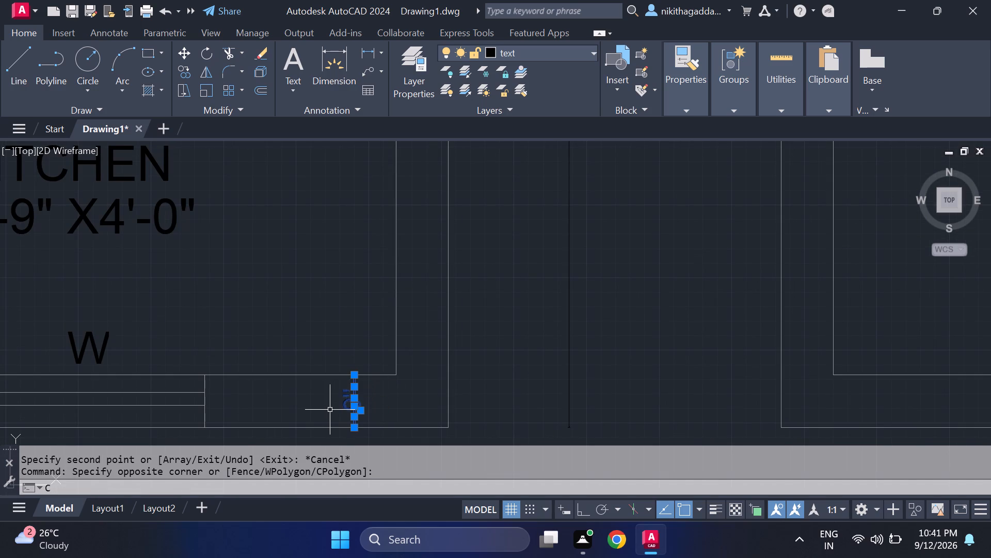
pyautogui.press('o')
pyautogui.press('Return')
pyautogui.moveTo(361, 423); pyautogui.dragTo(356, 421)
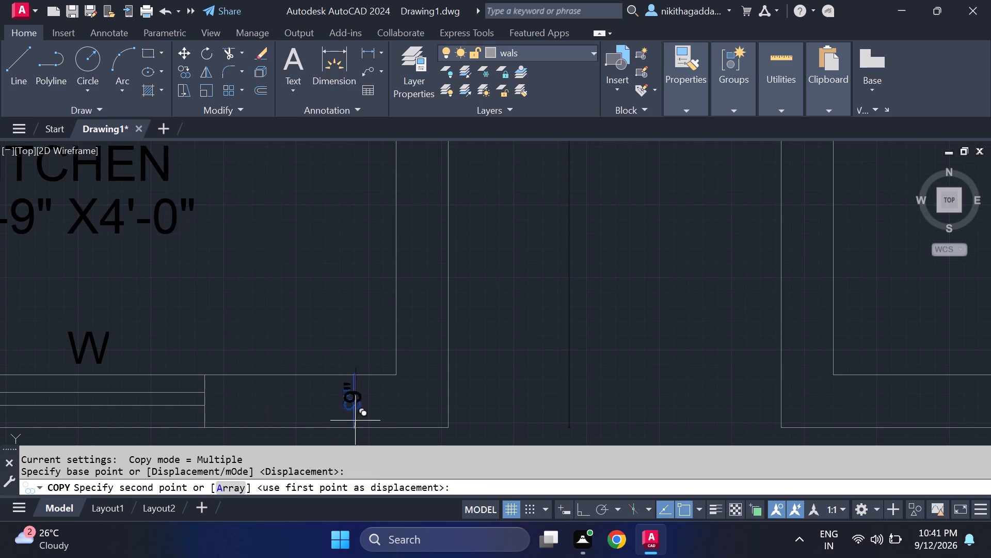
pyautogui.scroll(-3, 574, 261)
pyautogui.moveTo(577, 255); pyautogui.dragTo(459, 372, button='middle')
pyautogui.scroll(-1, 559, 261)
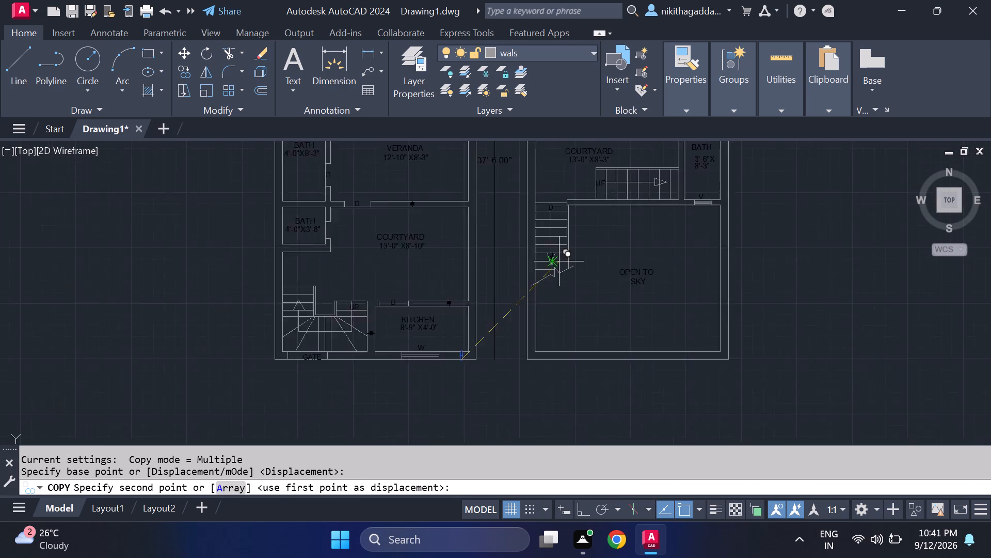
pyautogui.scroll(-1, 559, 261)
pyautogui.moveTo(559, 261); pyautogui.dragTo(541, 376, button='middle')
pyautogui.moveTo(569, 268); pyautogui.dragTo(544, 339, button='middle')
pyautogui.scroll(2, 519, 234)
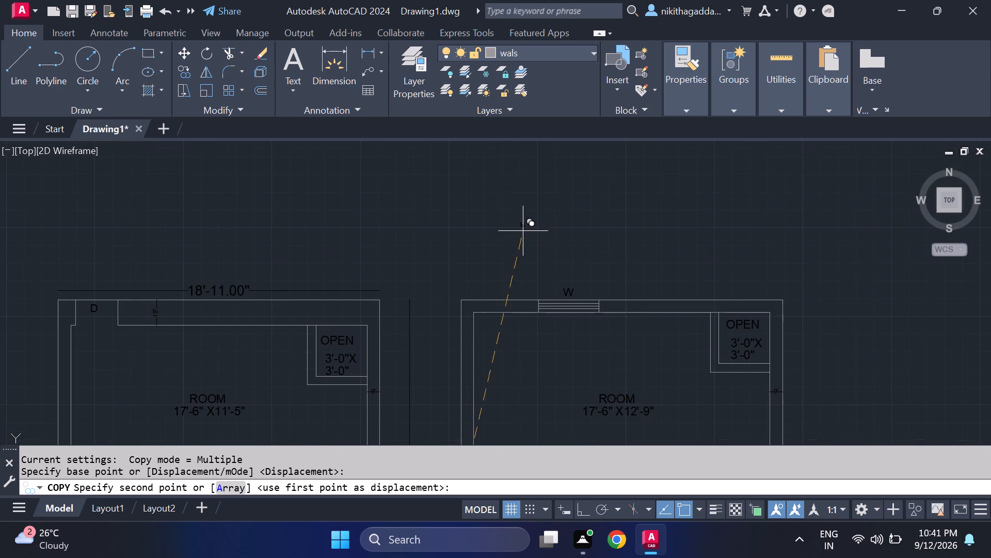
pyautogui.scroll(3, 498, 320)
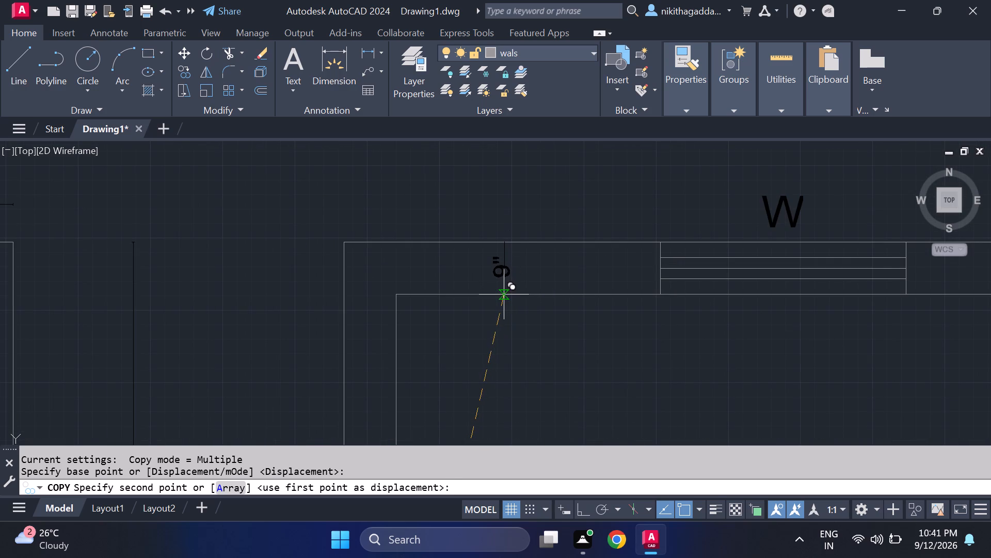
pyautogui.click(504, 295)
pyautogui.press('Escape')
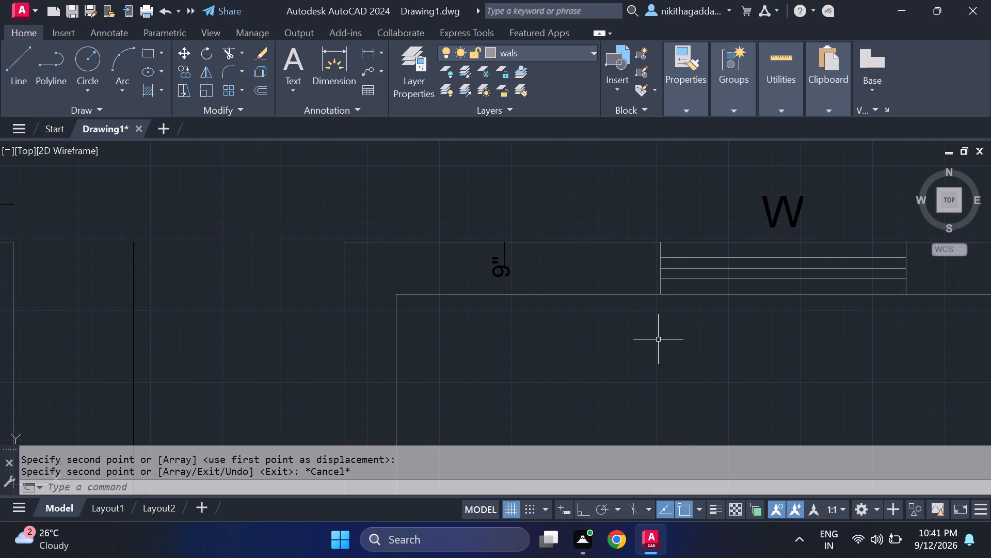
# Move the W label of the second plan's north window straight down to just inside the ROOM, below the window.
pyautogui.click(802, 177)
pyautogui.click(752, 217)
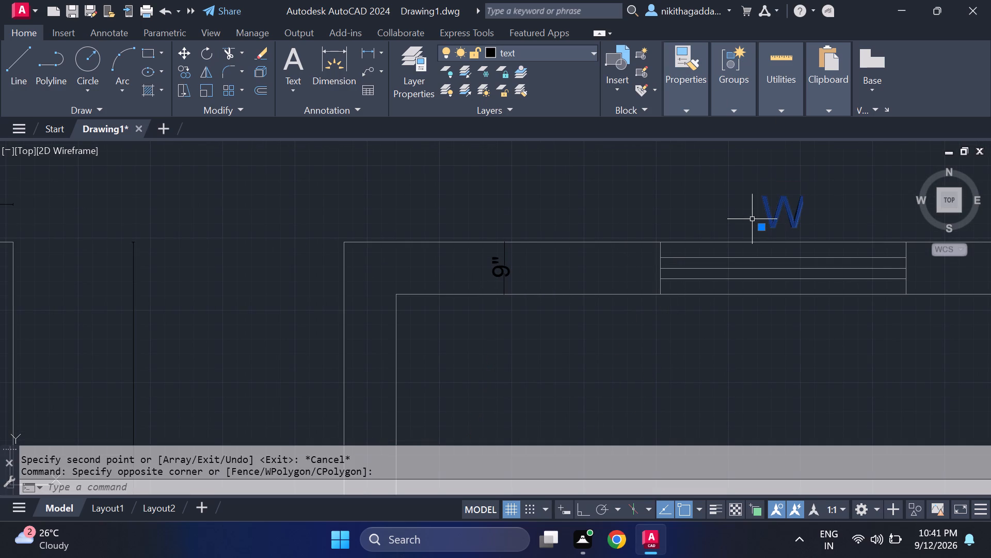
pyautogui.press('m')
pyautogui.press('Return')
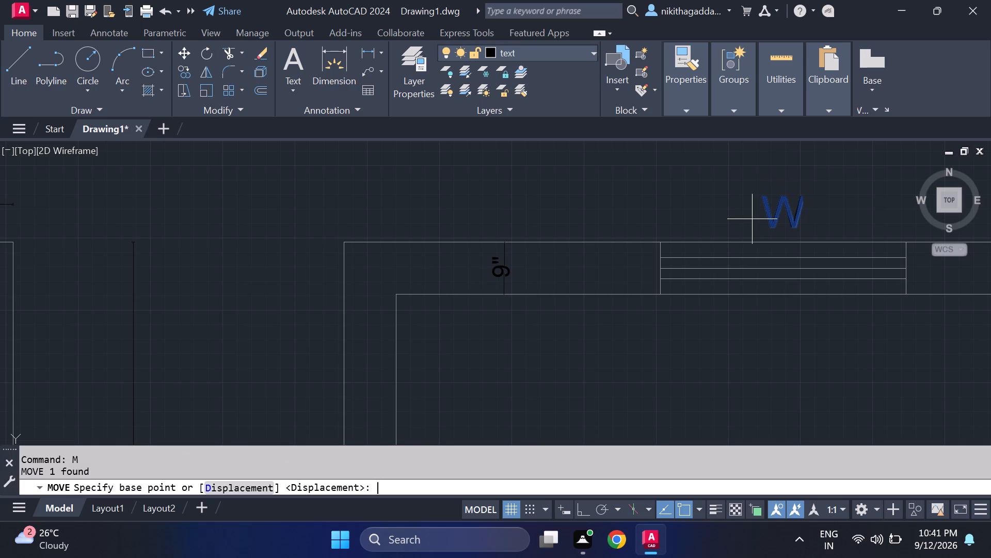
pyautogui.click(772, 227)
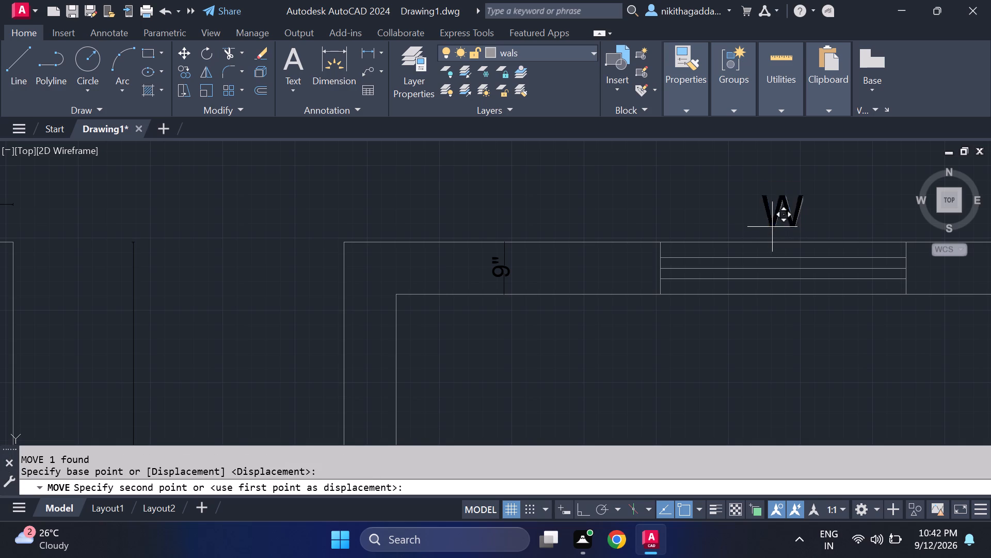
pyautogui.click(772, 337)
# Examine both floor plans from top to bottom for labels and wall-thickness marks.
pyautogui.scroll(-2, 827, 366)
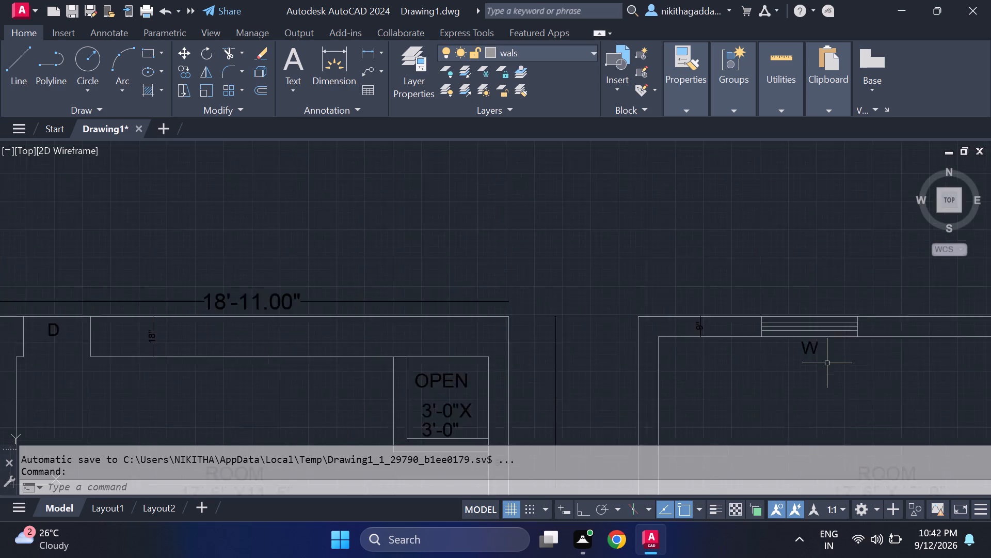
pyautogui.scroll(-1, 827, 363)
pyautogui.moveTo(832, 361); pyautogui.dragTo(779, 200, button='middle')
pyautogui.scroll(-2, 788, 261)
pyautogui.scroll(1, 808, 299)
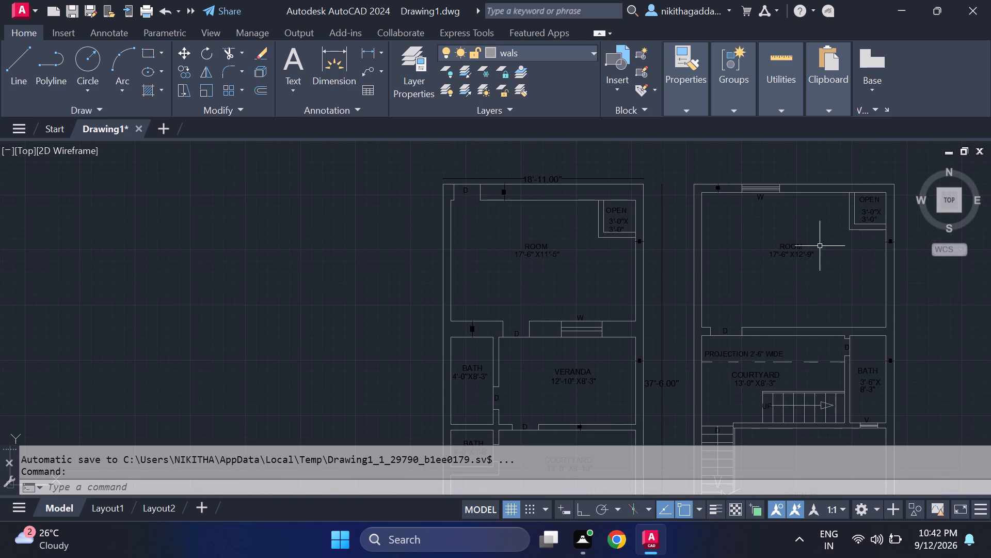
pyautogui.moveTo(814, 241); pyautogui.dragTo(791, 135, button='middle')
pyautogui.moveTo(804, 252); pyautogui.dragTo(792, 178, button='middle')
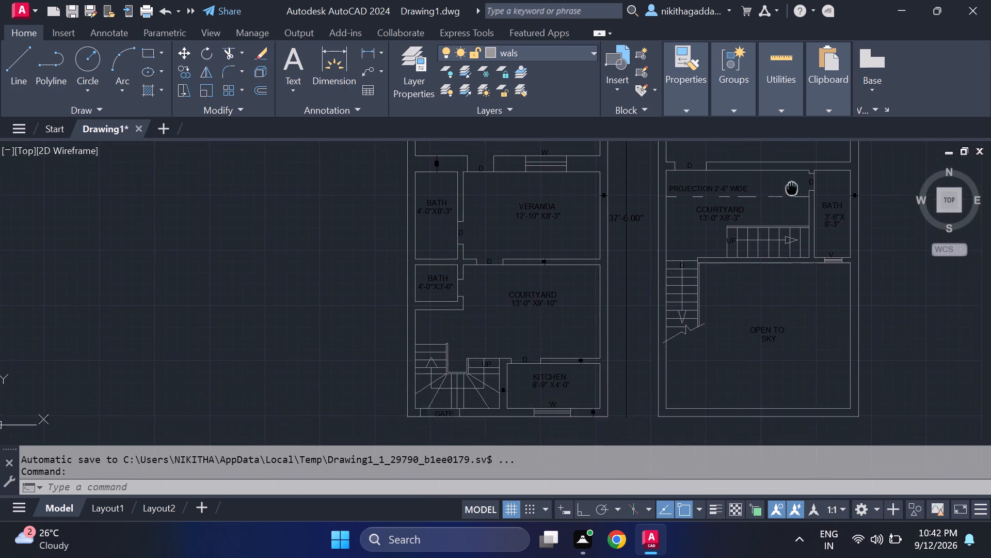
pyautogui.moveTo(792, 178); pyautogui.dragTo(850, 191, button='middle')
pyautogui.scroll(-1, 852, 269)
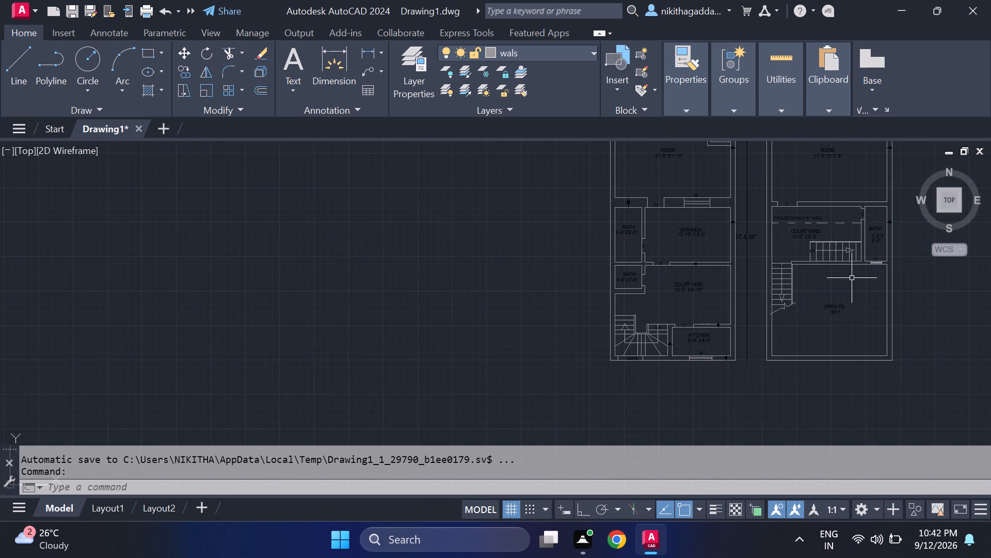
pyautogui.scroll(-1, 851, 278)
pyautogui.moveTo(845, 275); pyautogui.dragTo(602, 302, button='middle')
pyautogui.scroll(1, 580, 320)
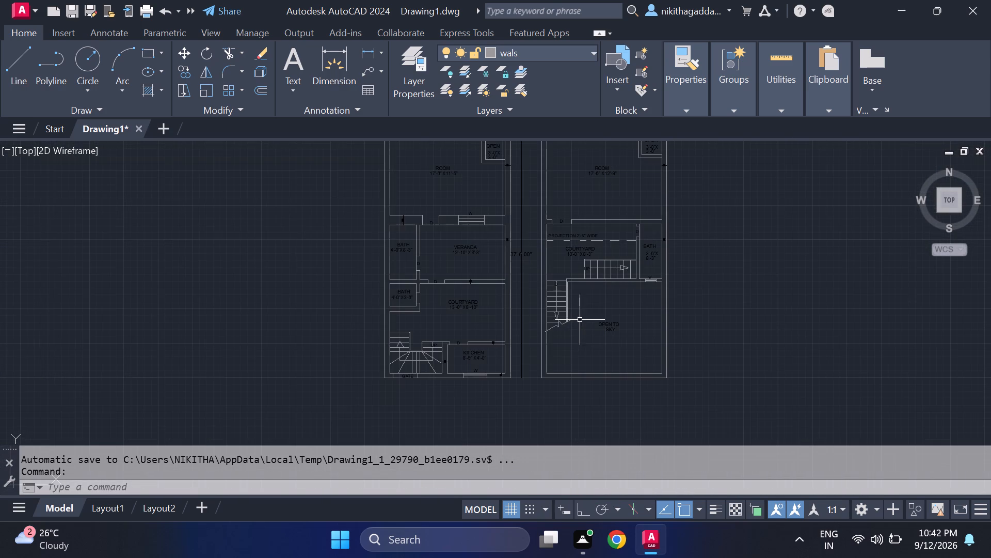
pyautogui.moveTo(599, 328); pyautogui.dragTo(675, 368, button='middle')
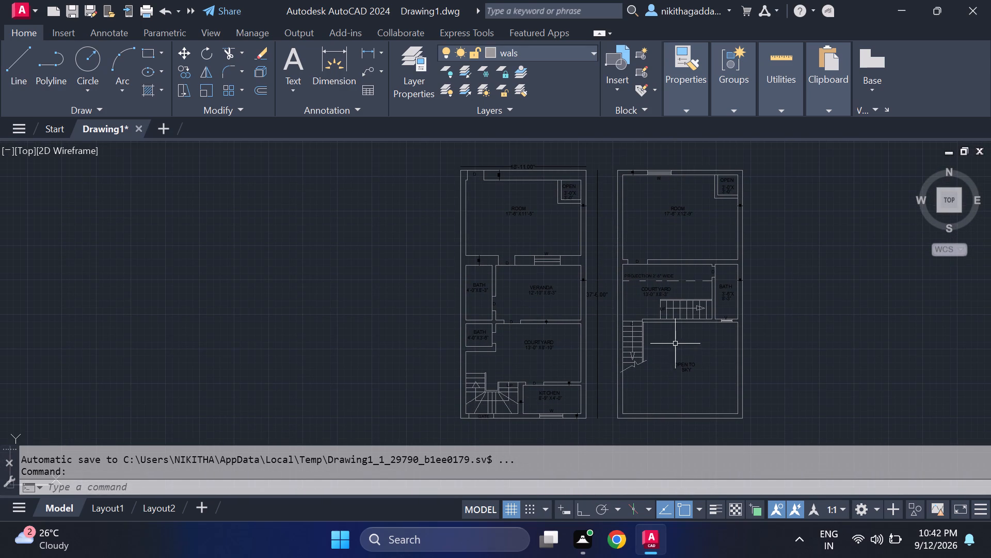
pyautogui.moveTo(663, 315); pyautogui.dragTo(640, 282, button='middle')
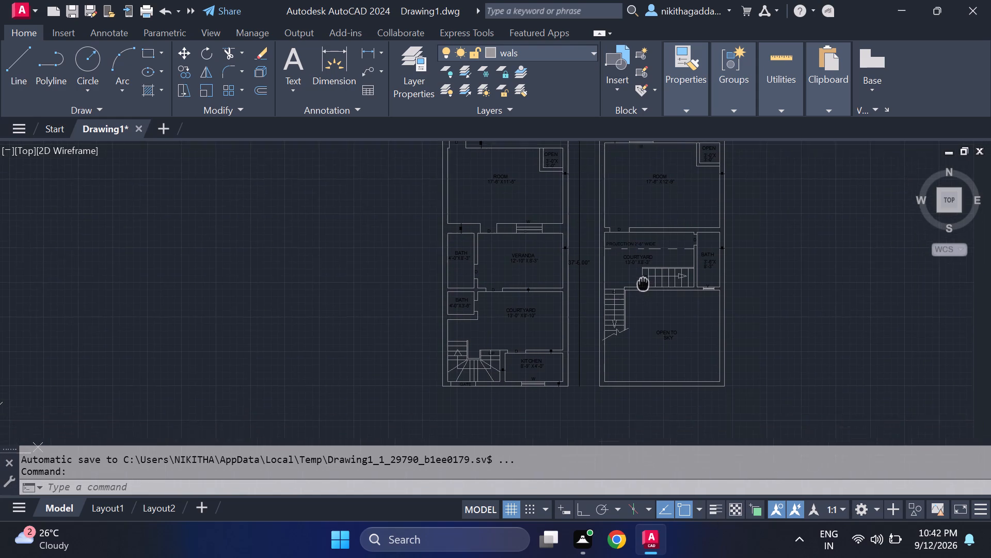
pyautogui.moveTo(640, 282); pyautogui.dragTo(621, 291, button='middle')
pyautogui.moveTo(647, 354); pyautogui.dragTo(637, 321, button='middle')
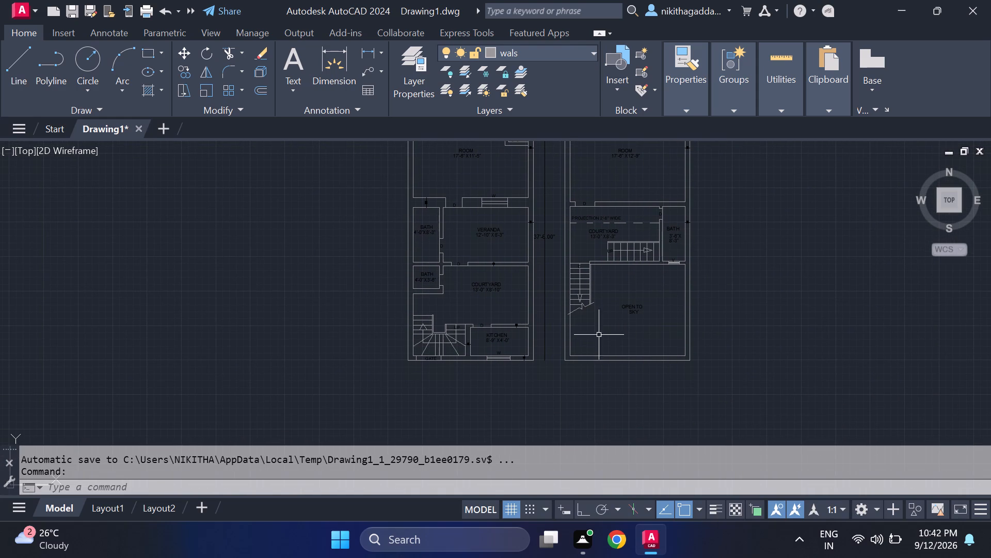
# Add the single-line title GROUND FLOOR PLAN below the first plan's GATE and KITCHEN, with text height 8 and rotation 0.
pyautogui.write('DT')
pyautogui.press('Return')
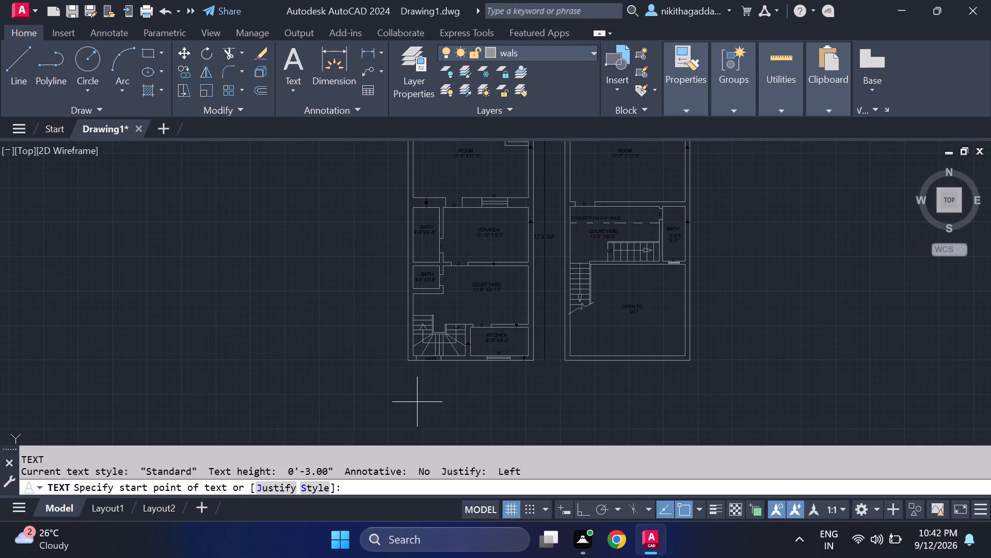
pyautogui.scroll(1, 429, 394)
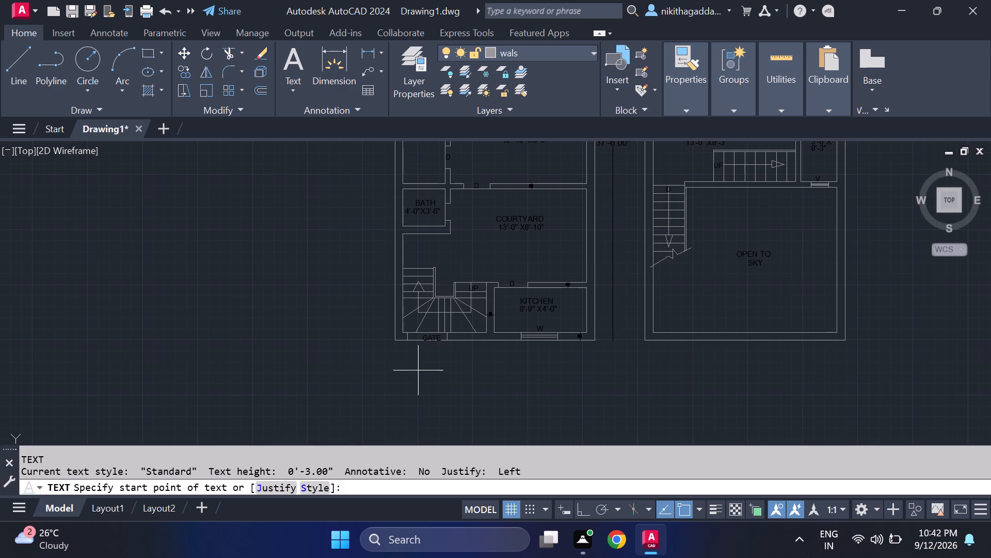
pyautogui.click(418, 368)
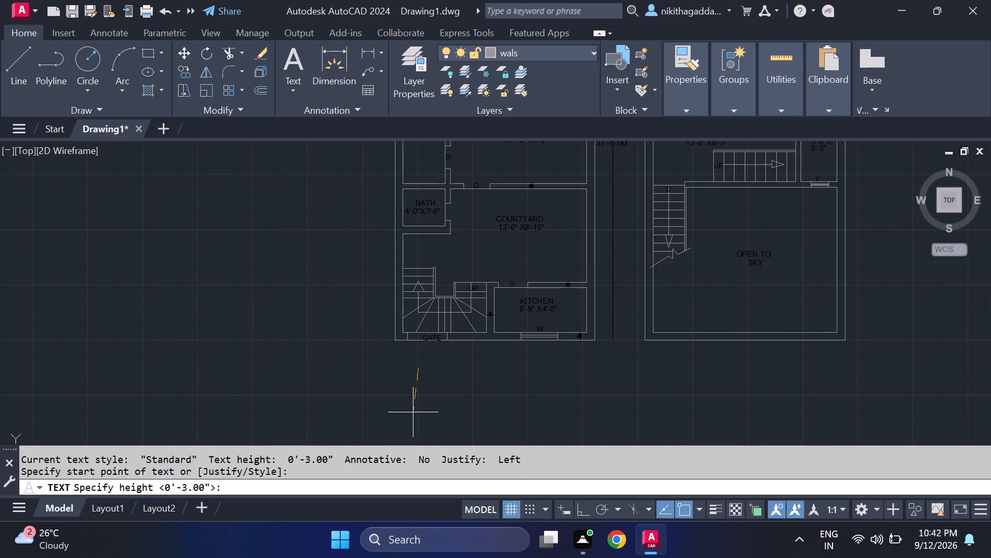
pyautogui.press('8')
pyautogui.press('Return')
pyautogui.press('0')
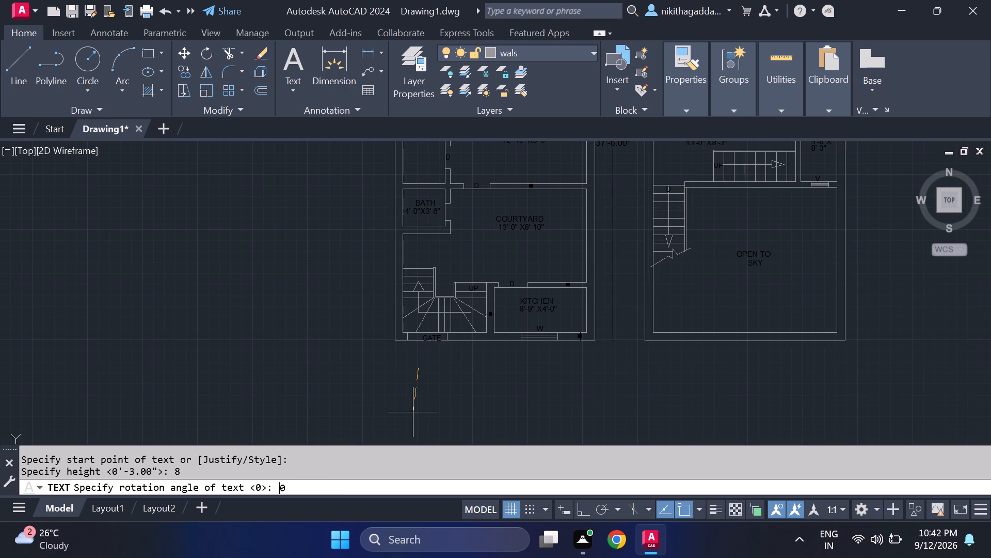
pyautogui.press('Return')
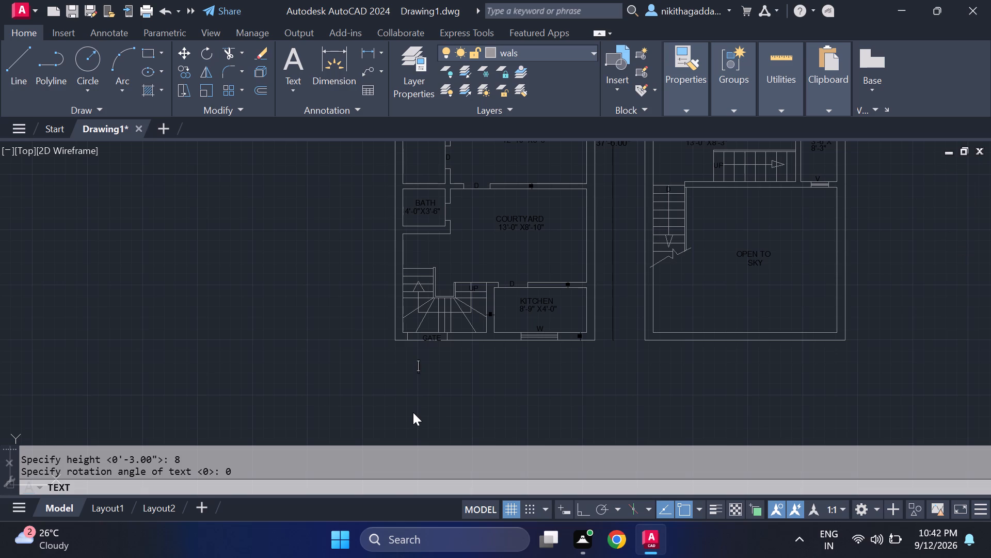
pyautogui.press('g')
pyautogui.press('r')
pyautogui.write('OUND')
pyautogui.press('space')
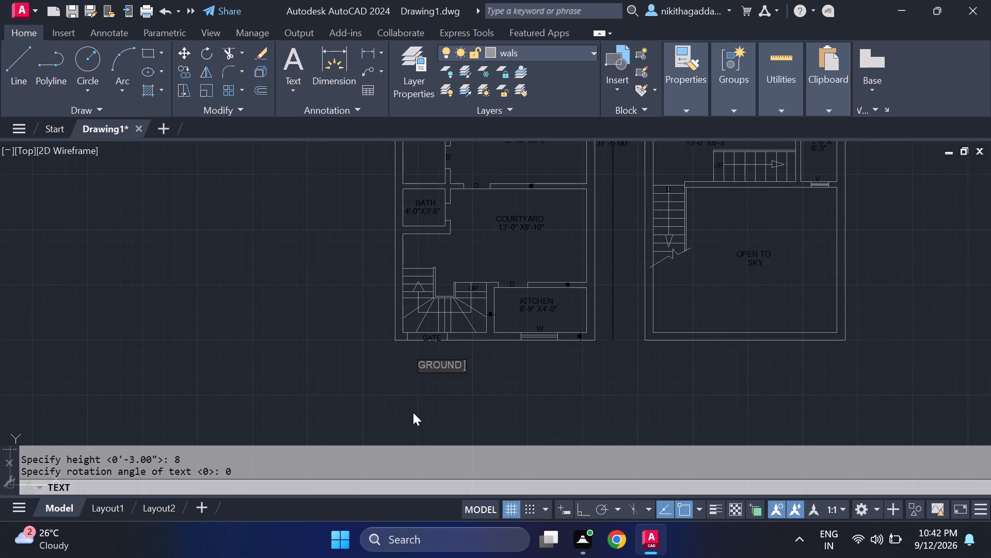
pyautogui.write('FLOOR PL')
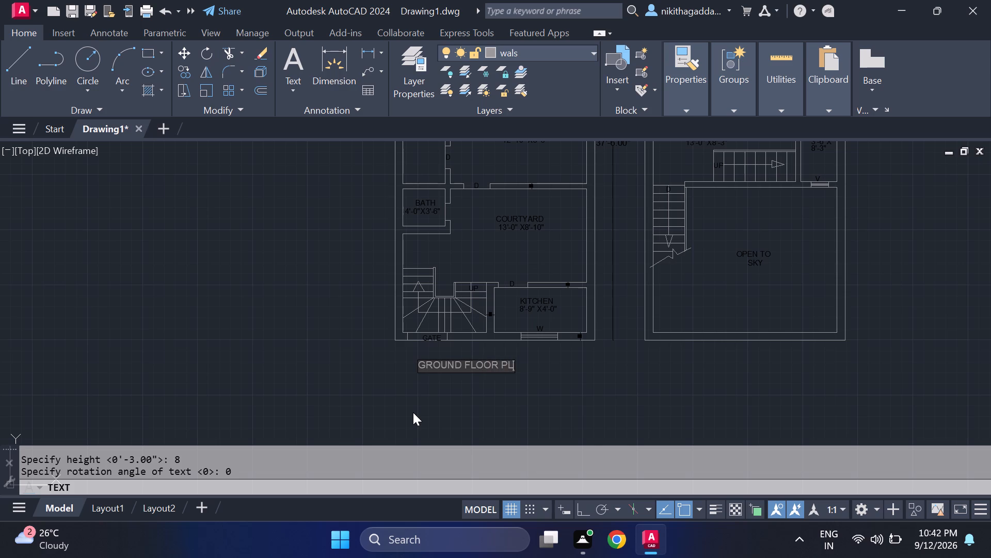
pyautogui.write('AN')
pyautogui.press('Return')
pyautogui.press('Return')
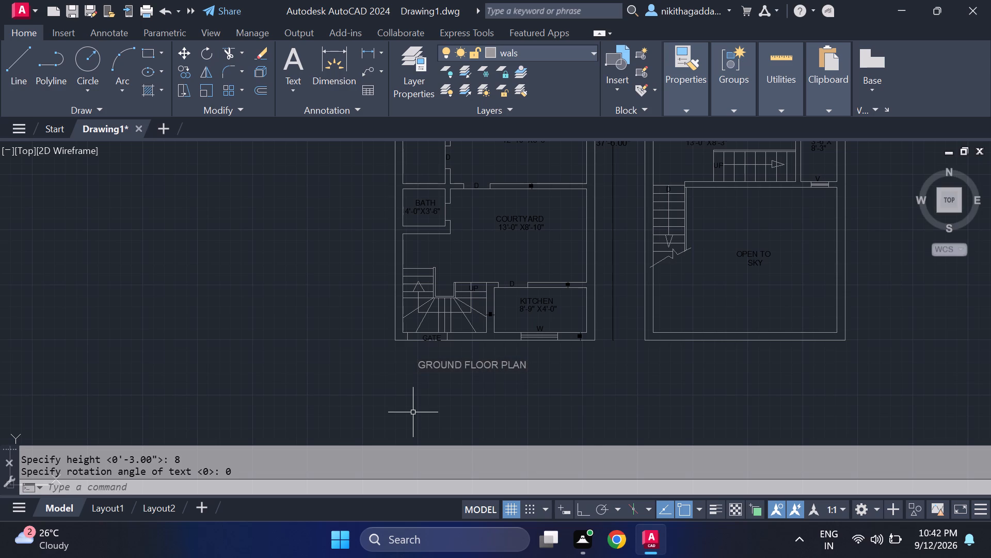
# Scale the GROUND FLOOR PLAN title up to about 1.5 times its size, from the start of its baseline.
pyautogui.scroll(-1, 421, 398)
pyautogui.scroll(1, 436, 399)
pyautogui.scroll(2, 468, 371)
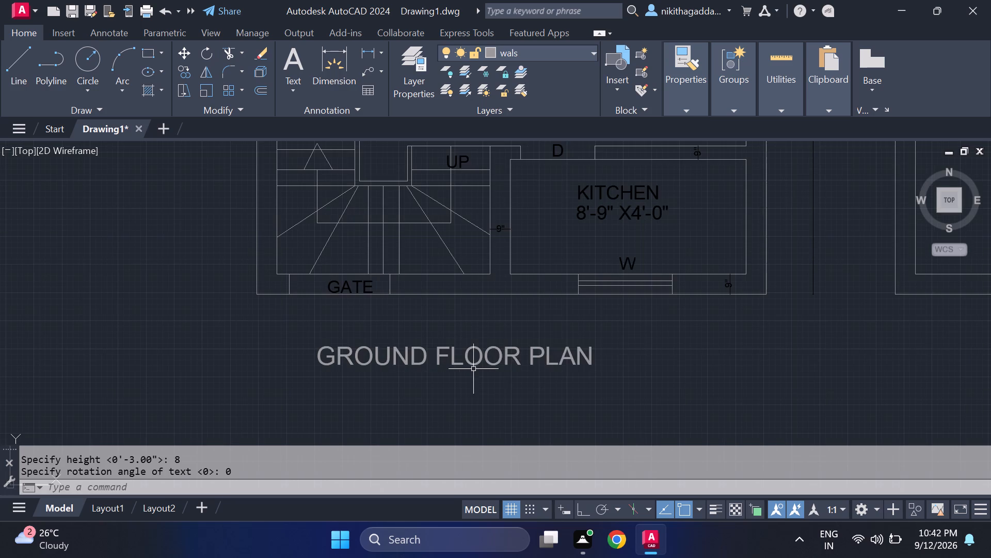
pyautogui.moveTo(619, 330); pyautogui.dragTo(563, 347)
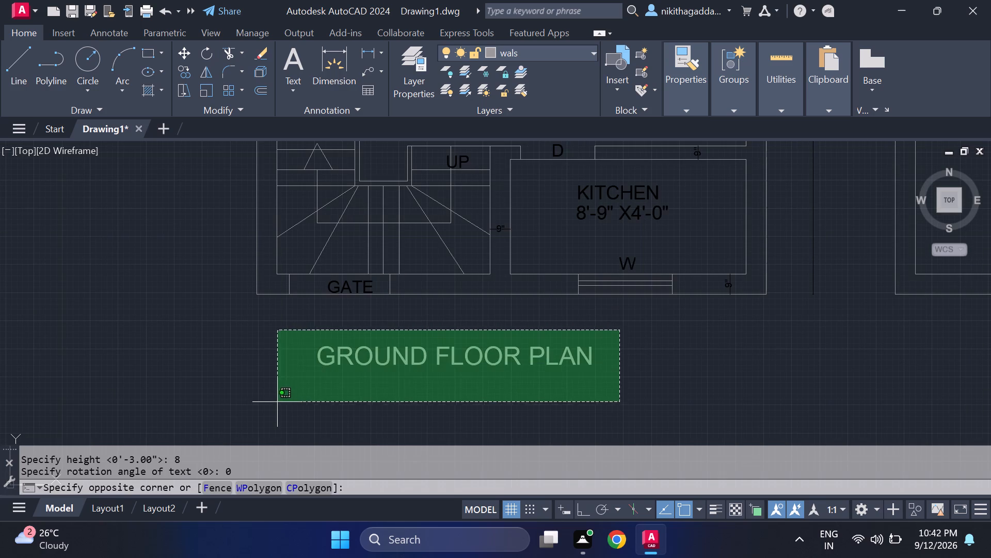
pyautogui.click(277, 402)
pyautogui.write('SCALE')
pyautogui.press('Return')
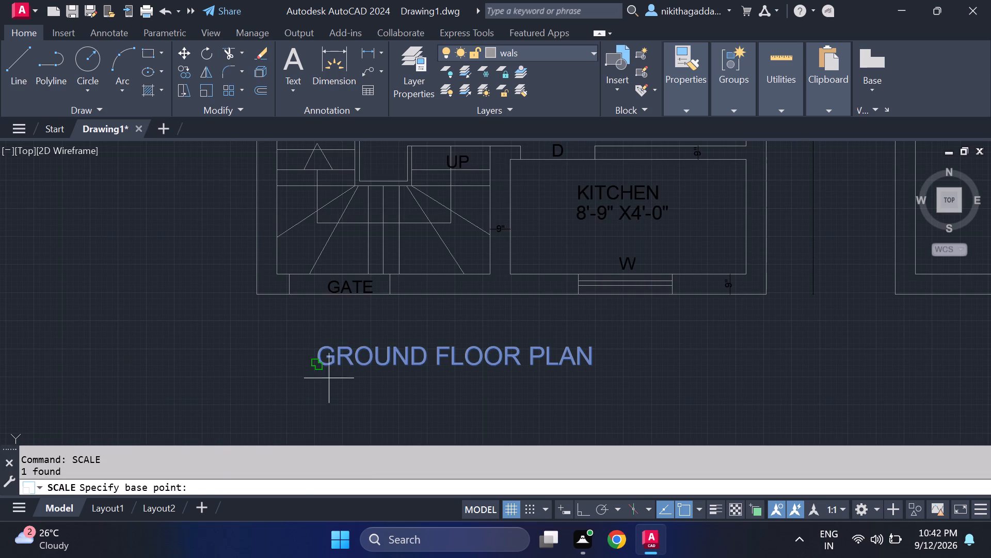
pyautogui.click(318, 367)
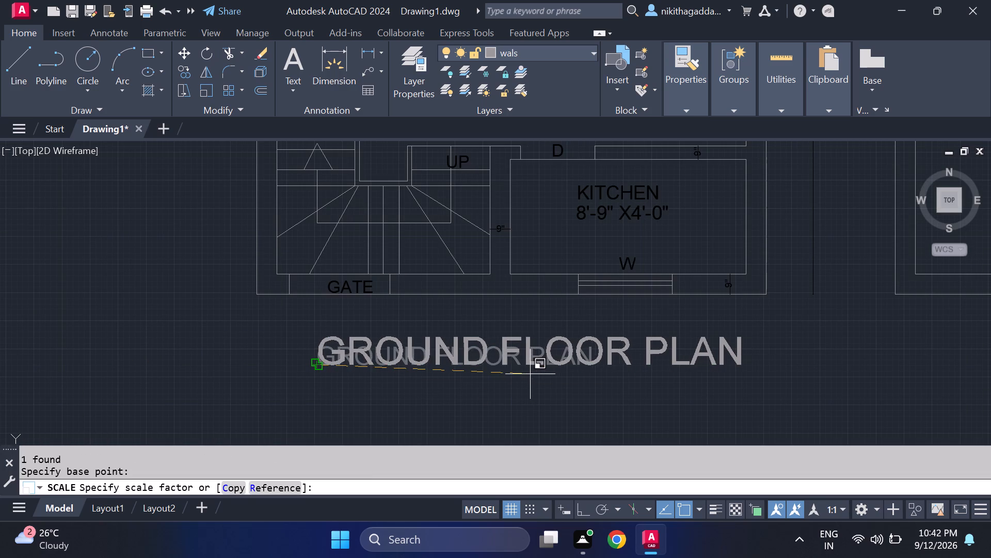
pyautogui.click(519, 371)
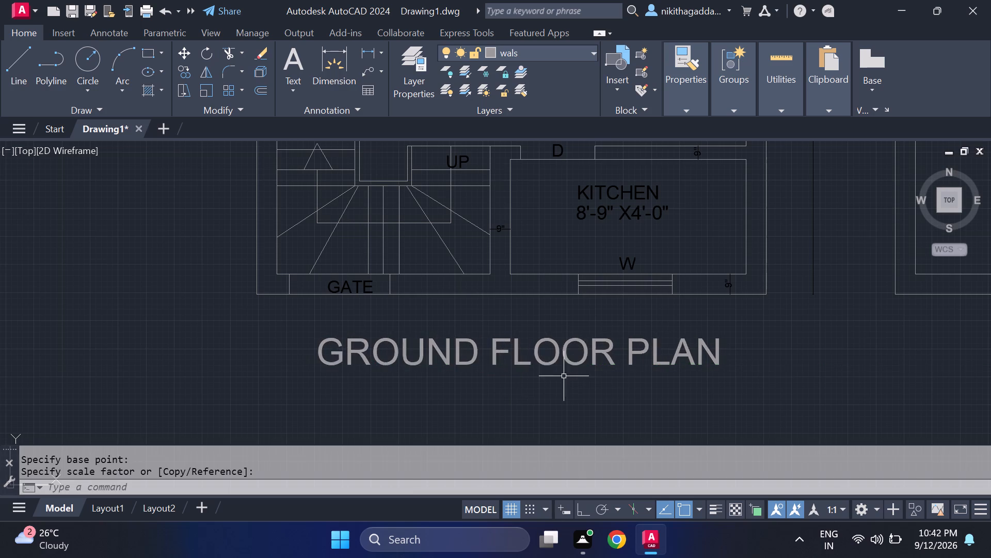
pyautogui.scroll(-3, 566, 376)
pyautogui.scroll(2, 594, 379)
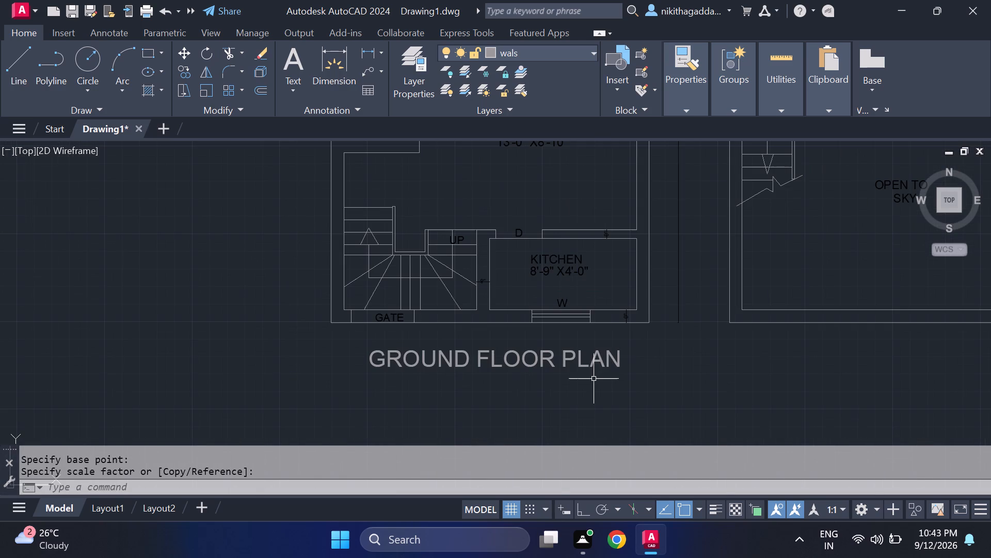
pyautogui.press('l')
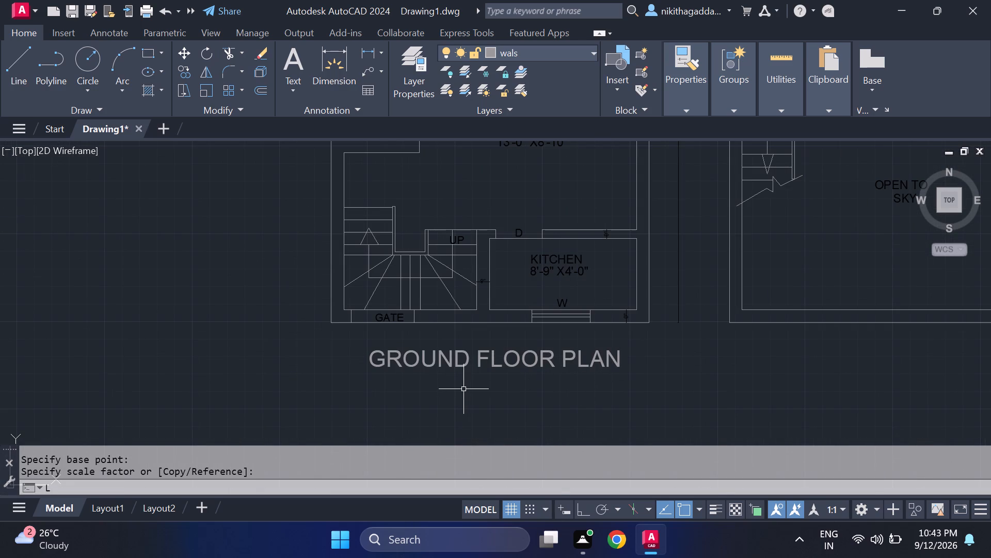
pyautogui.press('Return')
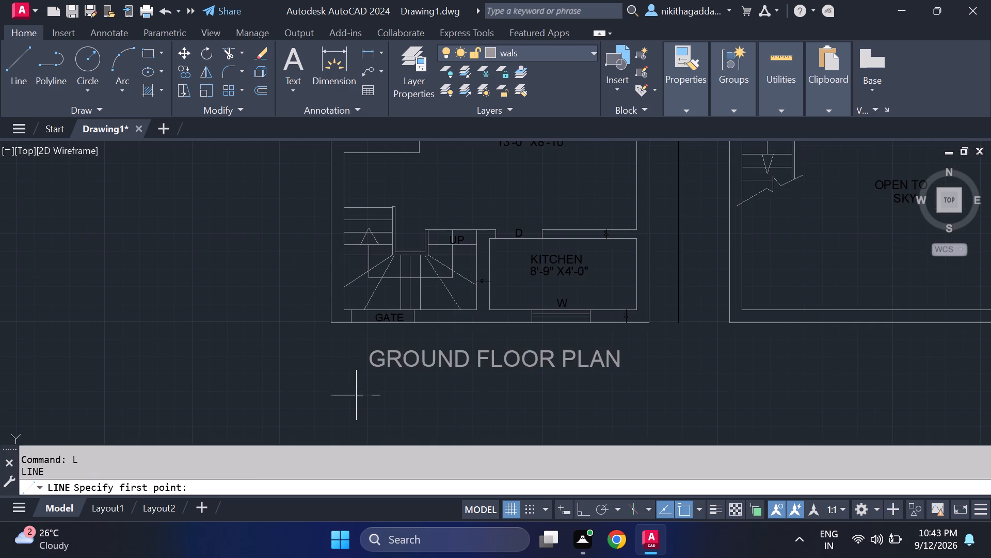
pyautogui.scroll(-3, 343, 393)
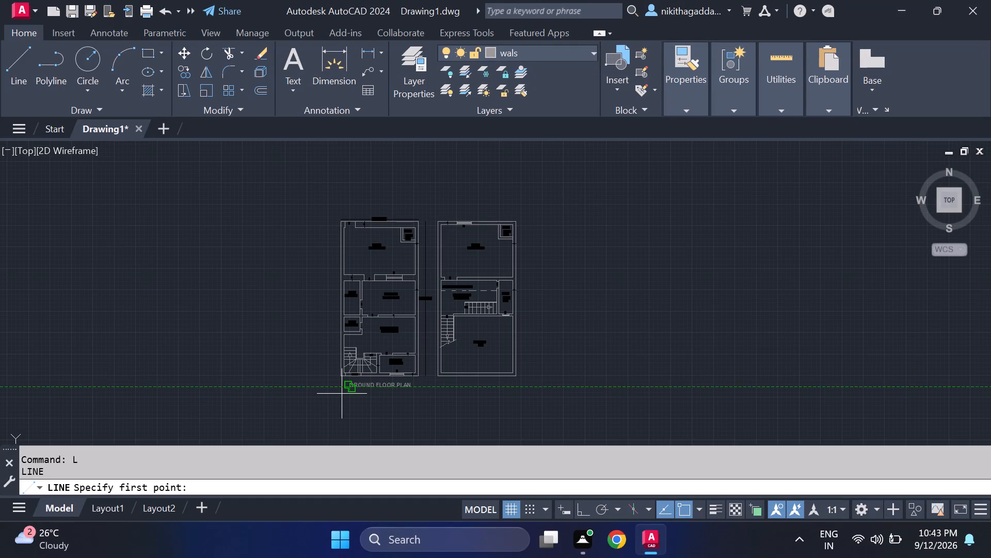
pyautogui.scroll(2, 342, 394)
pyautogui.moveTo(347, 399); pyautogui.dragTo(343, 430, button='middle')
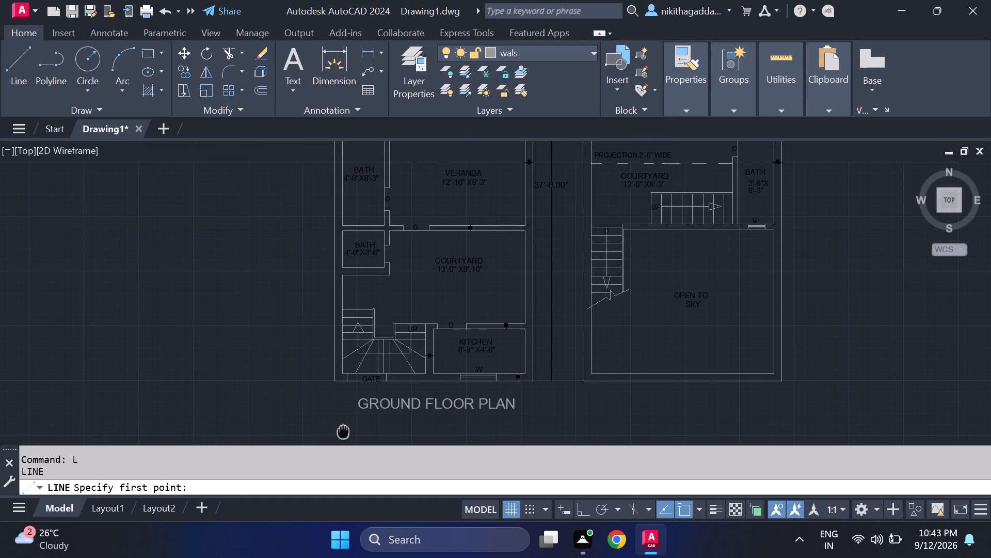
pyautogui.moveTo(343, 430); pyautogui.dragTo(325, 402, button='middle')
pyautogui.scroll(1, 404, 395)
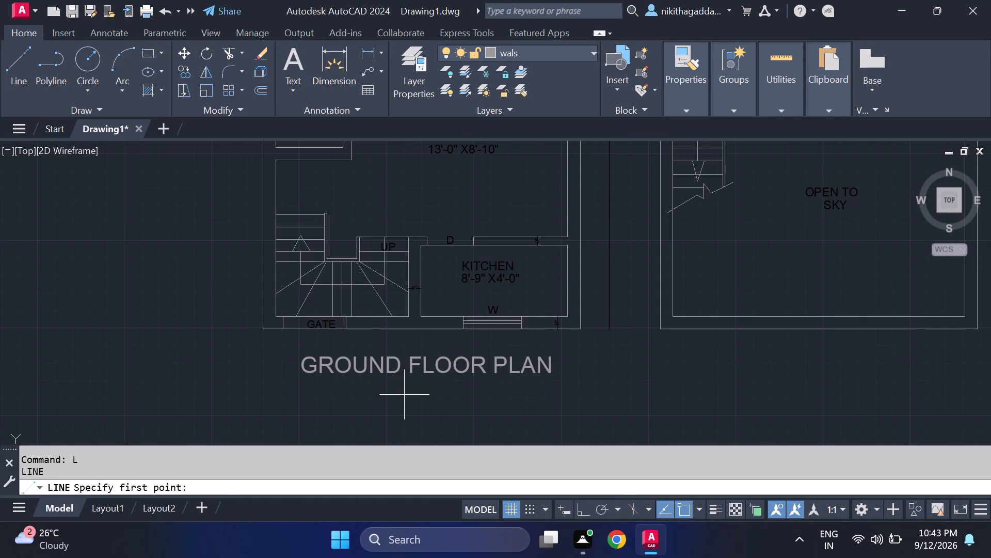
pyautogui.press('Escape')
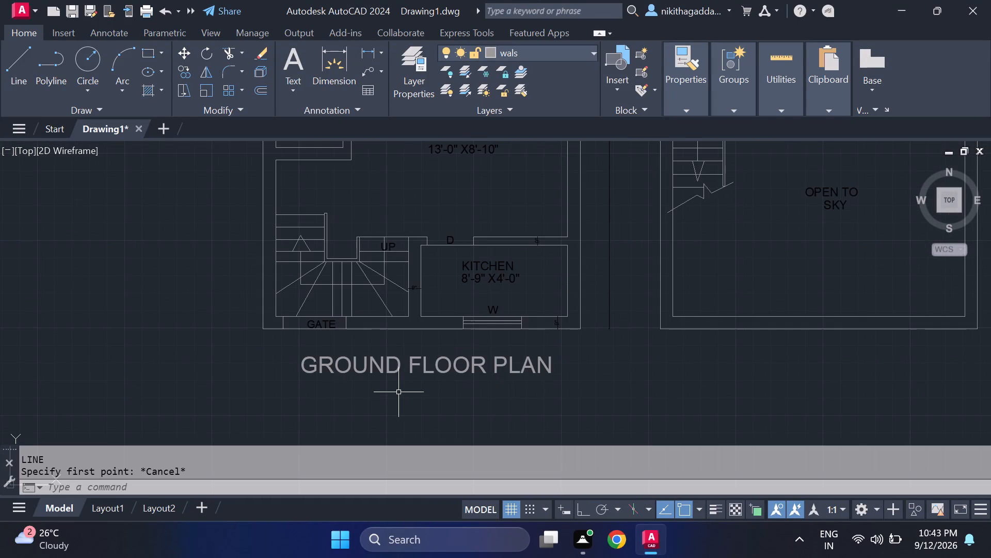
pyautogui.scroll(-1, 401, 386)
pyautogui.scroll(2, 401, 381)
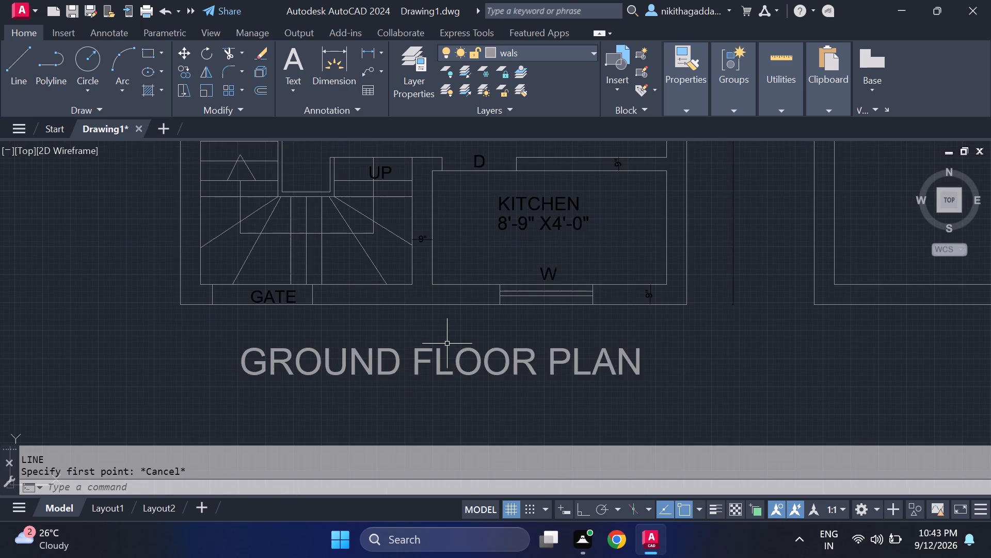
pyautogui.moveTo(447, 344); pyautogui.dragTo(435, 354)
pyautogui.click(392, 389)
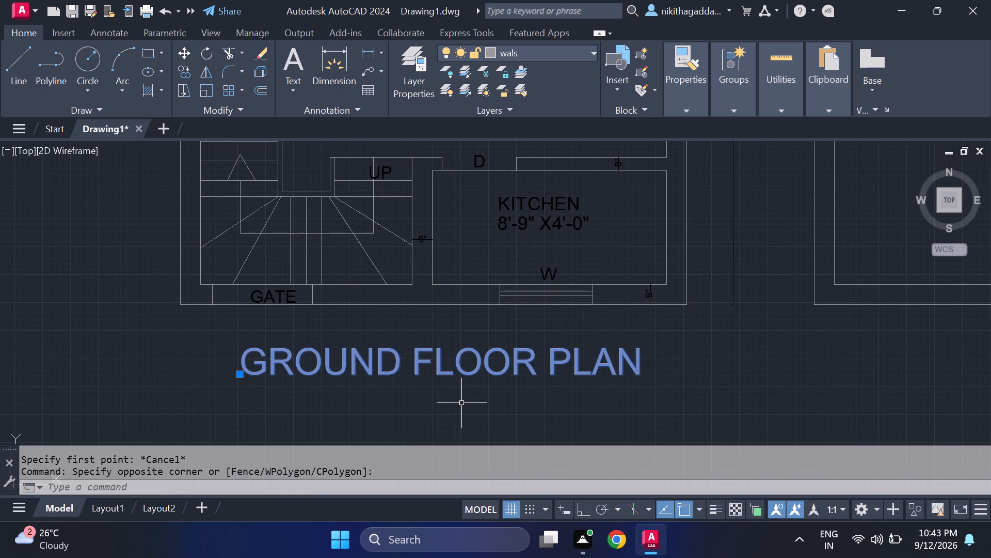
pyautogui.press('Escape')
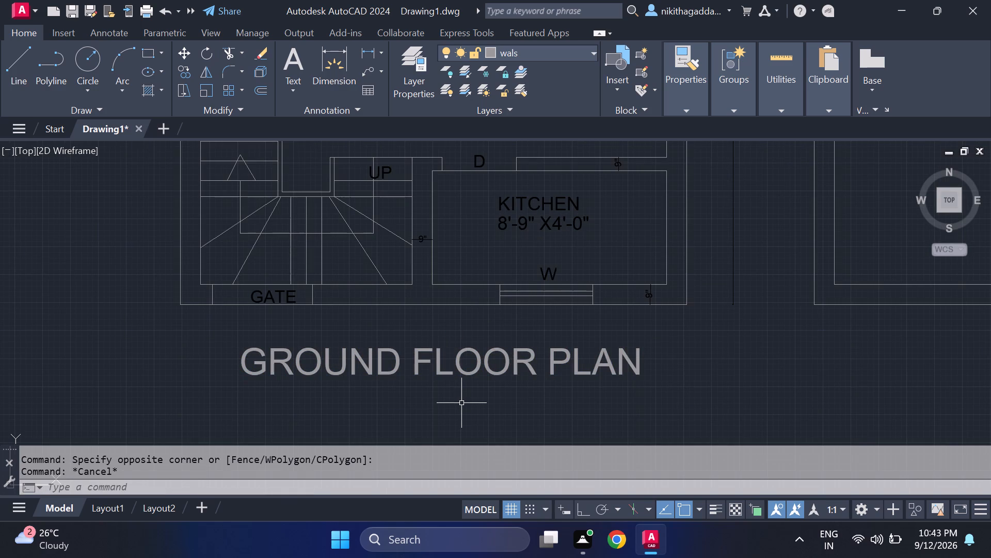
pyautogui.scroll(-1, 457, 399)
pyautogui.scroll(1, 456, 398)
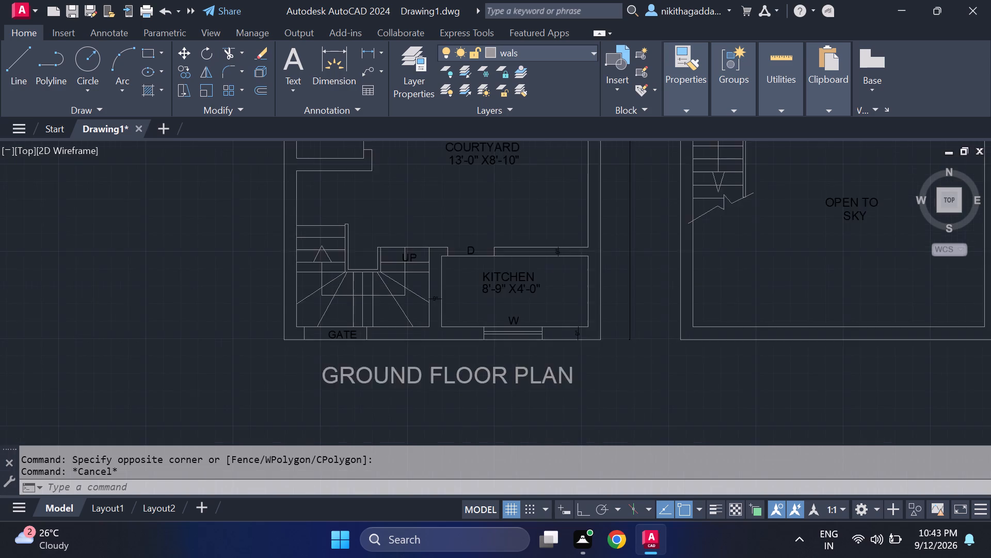
# Make the text layer the current layer.
pyautogui.click(498, 346)
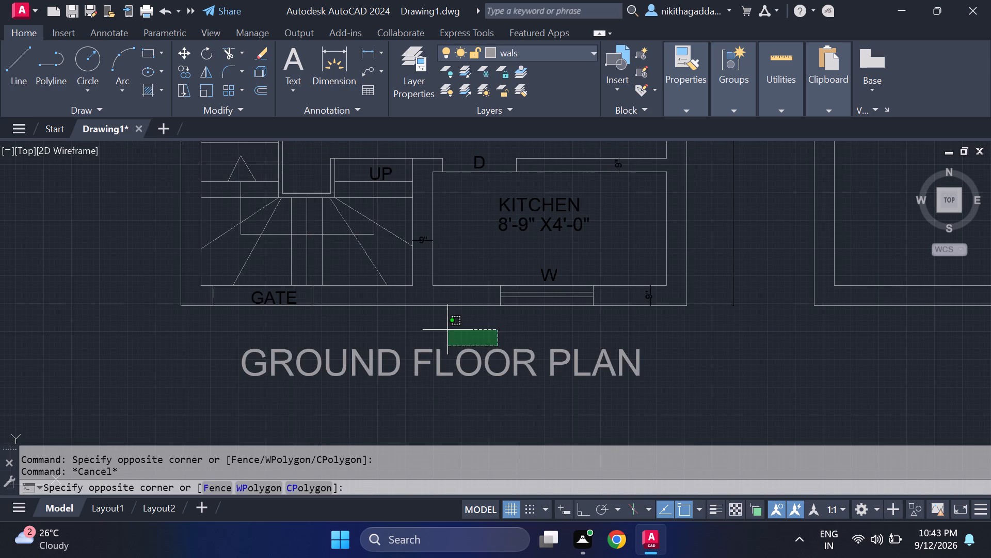
pyautogui.click(454, 324)
pyautogui.click(587, 49)
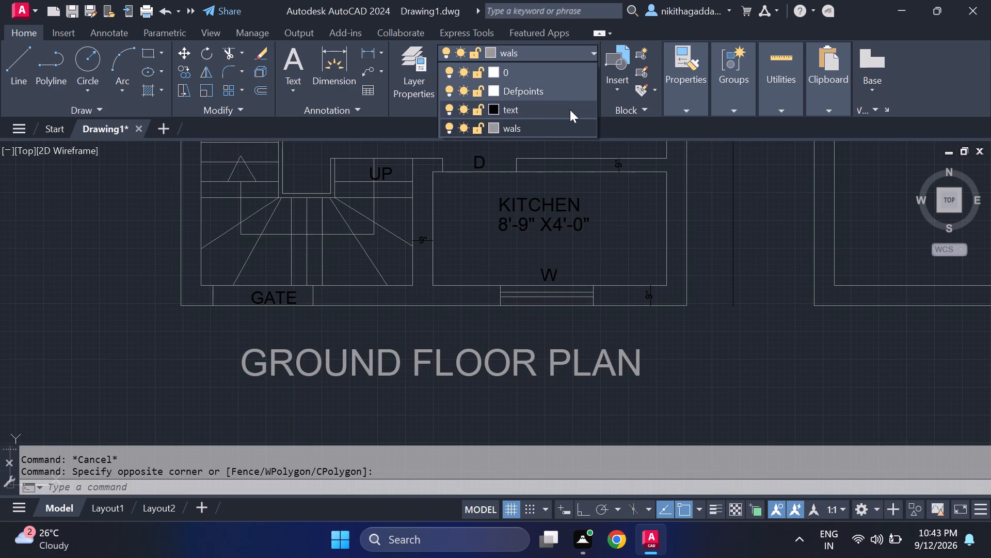
pyautogui.click(557, 111)
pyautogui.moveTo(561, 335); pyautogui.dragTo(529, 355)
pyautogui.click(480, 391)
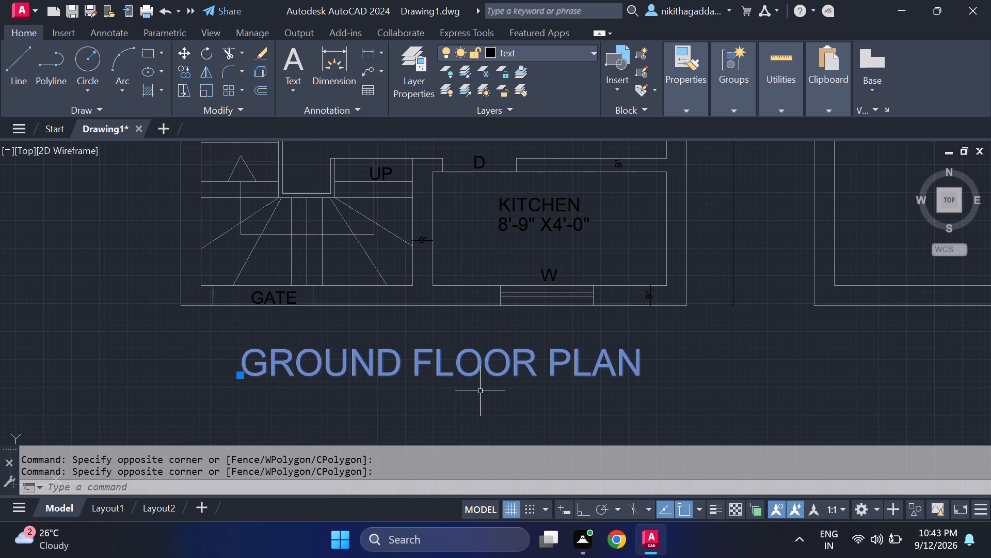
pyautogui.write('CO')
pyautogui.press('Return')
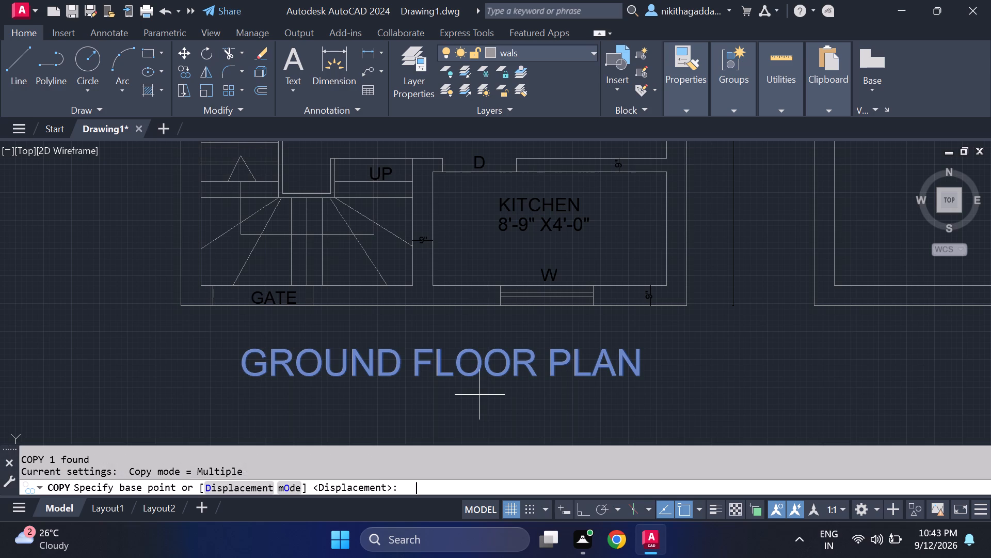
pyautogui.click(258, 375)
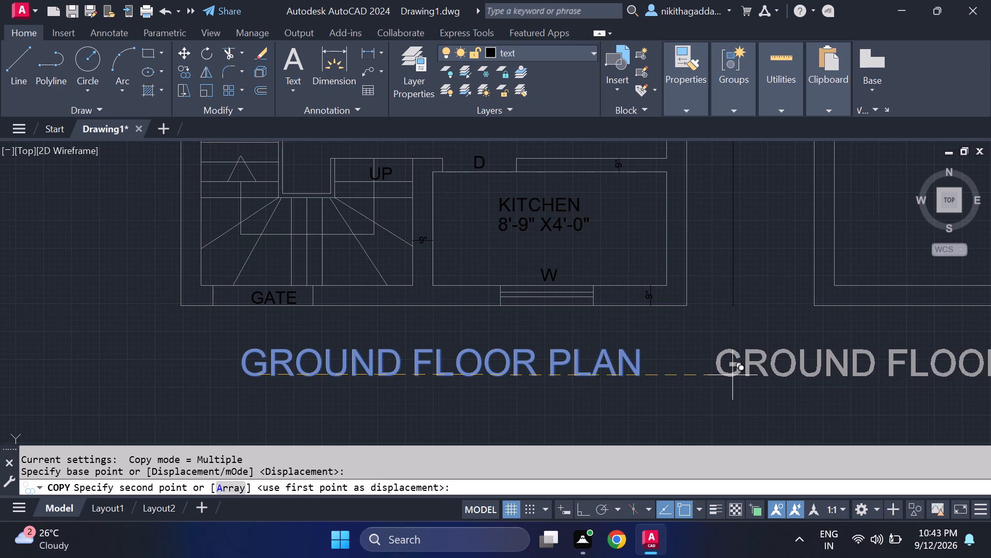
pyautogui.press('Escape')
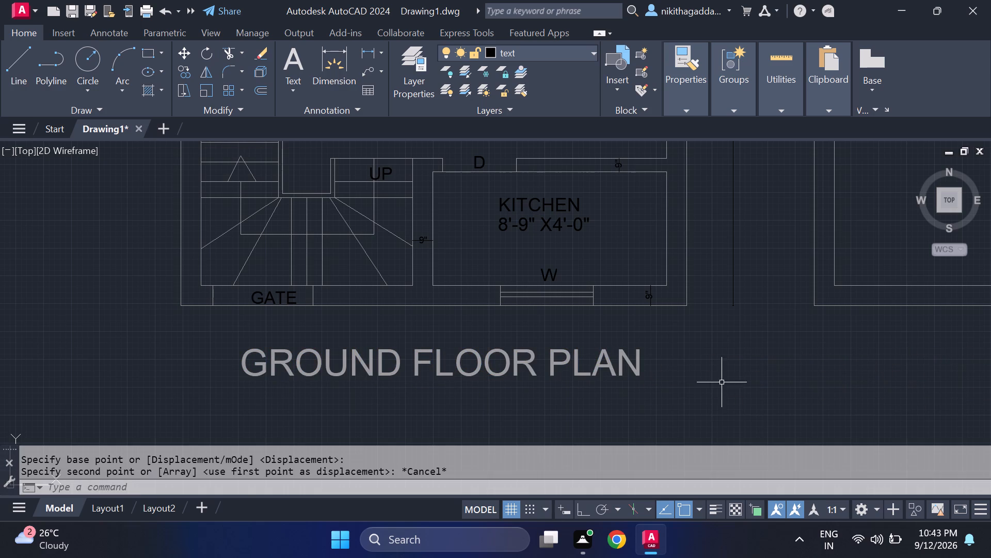
# Delete the GROUND FLOOR PLAN title that is on the wals layer below the first plan.
pyautogui.moveTo(687, 353); pyautogui.dragTo(666, 357)
pyautogui.click(194, 371)
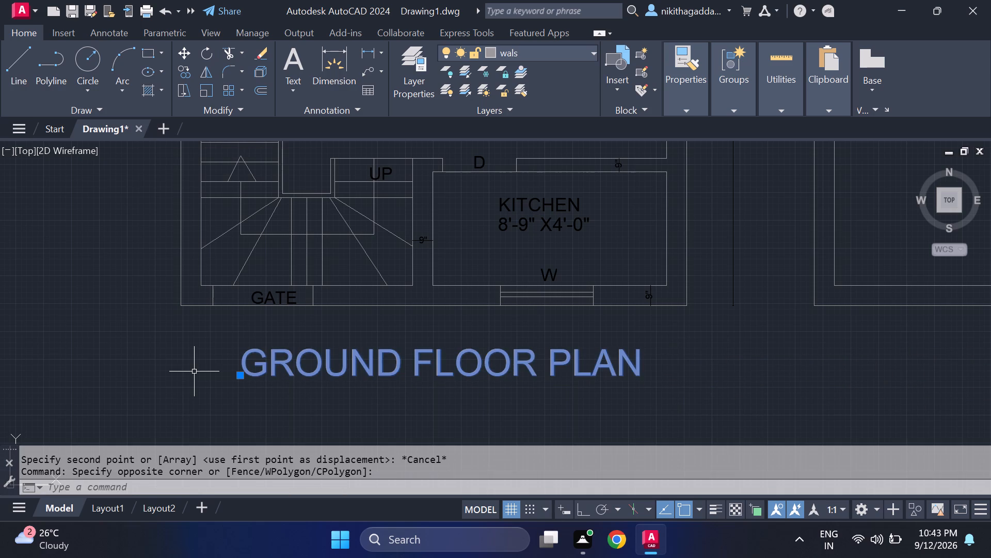
pyautogui.press('Delete')
# Add the single-line title GROUND FLOOR PLAN on the text layer below the first plan's GATE, with height 8 and rotation 0.
pyautogui.write('DT')
pyautogui.press('Return')
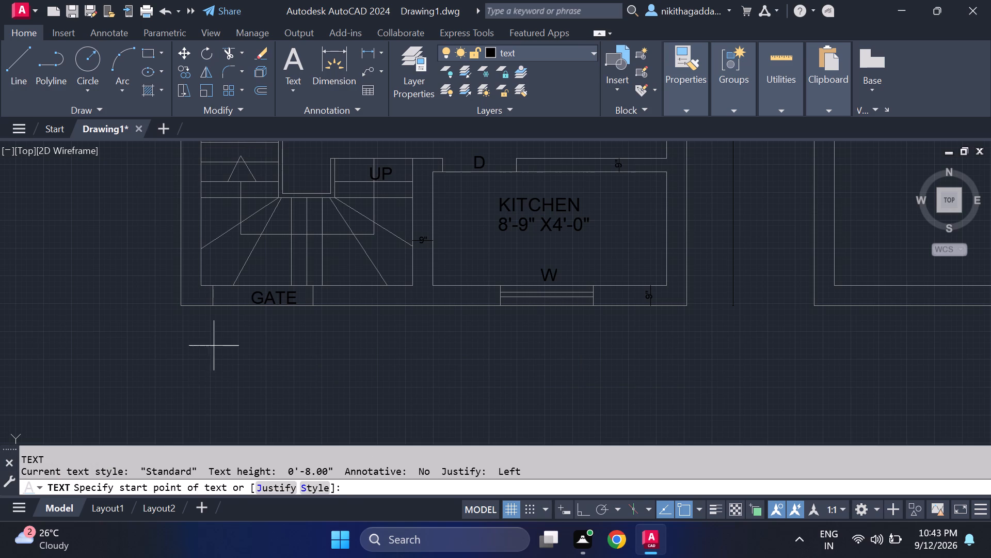
pyautogui.click(271, 360)
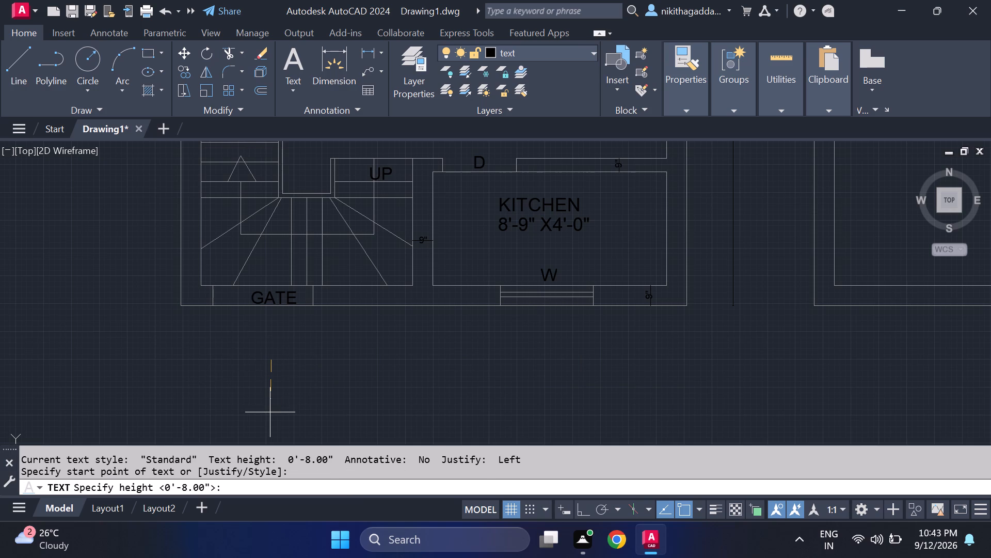
pyautogui.press('8')
pyautogui.press('Return')
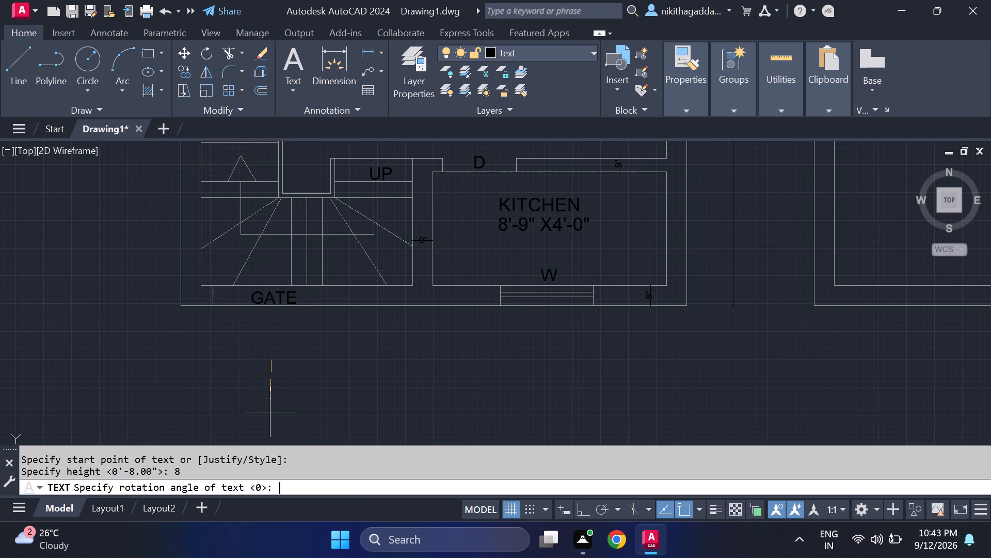
pyautogui.press('0')
pyautogui.press('Return')
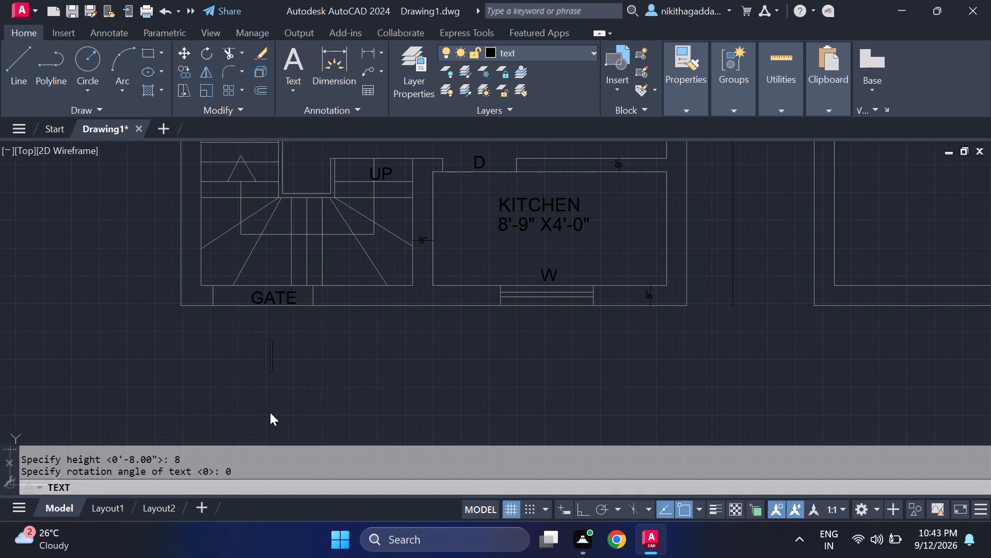
pyautogui.write('GR')
pyautogui.write('OUND')
pyautogui.press('space')
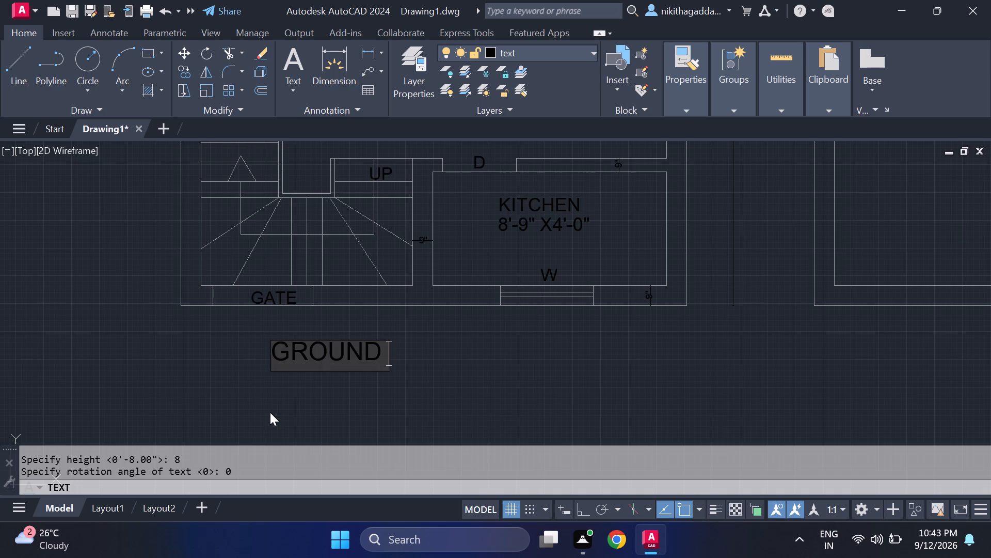
pyautogui.write('FLOOR PLA')
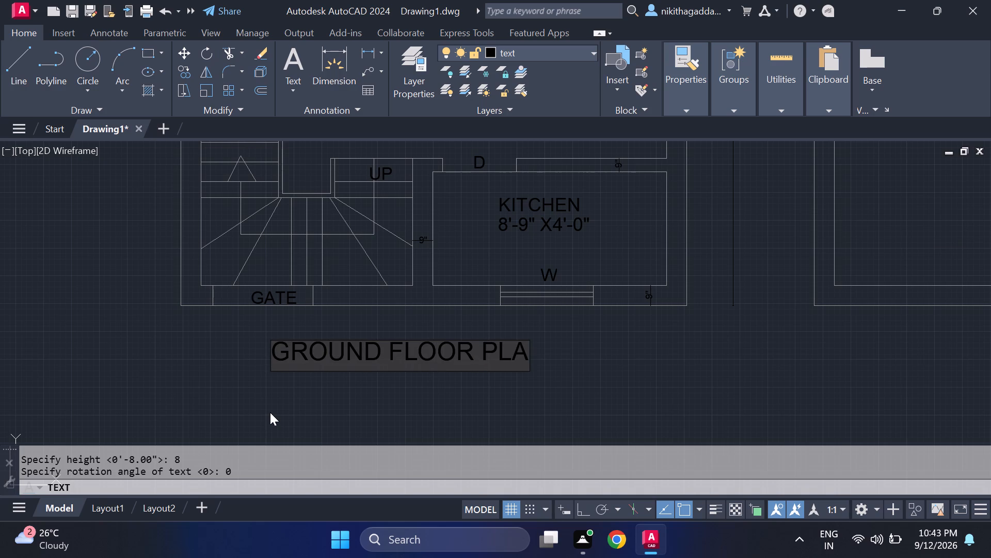
pyautogui.press('n')
pyautogui.press('Return')
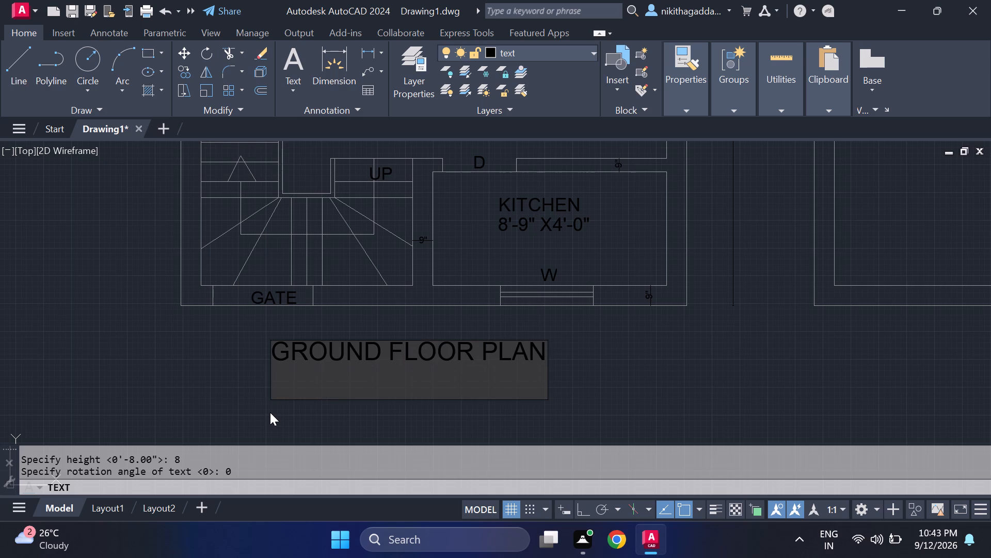
pyautogui.press('Return')
# Scale the new GROUND FLOOR PLAN title up to about 1.4 times its size, from the start of its baseline.
pyautogui.scroll(-2, 306, 411)
pyautogui.scroll(2, 345, 388)
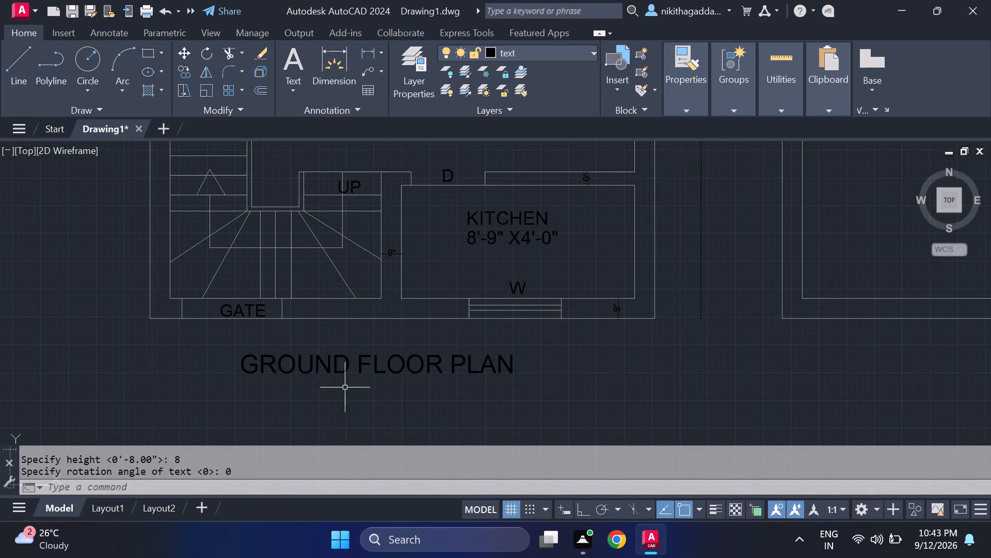
pyautogui.moveTo(442, 347); pyautogui.dragTo(411, 357)
pyautogui.click(279, 385)
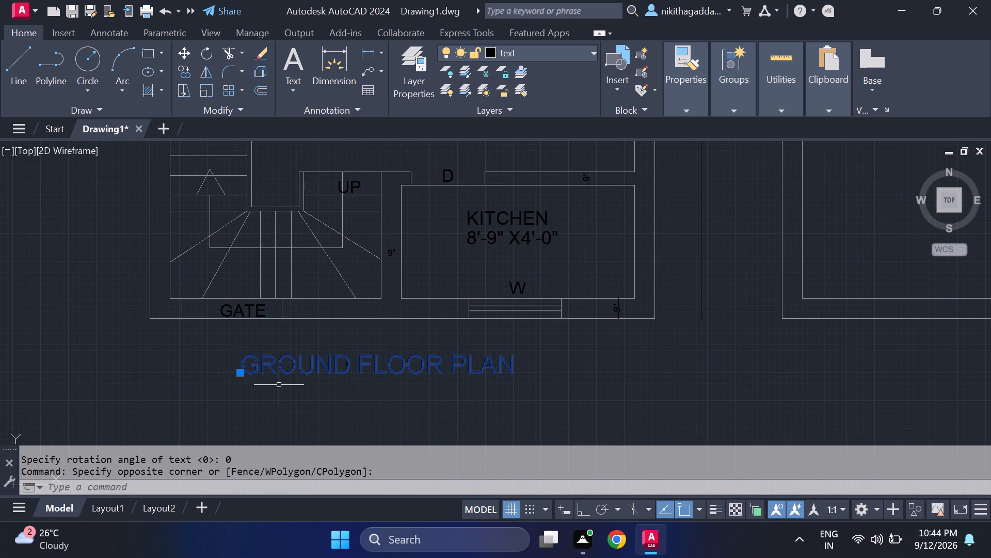
pyautogui.write("SCALE'")
pyautogui.press('Return')
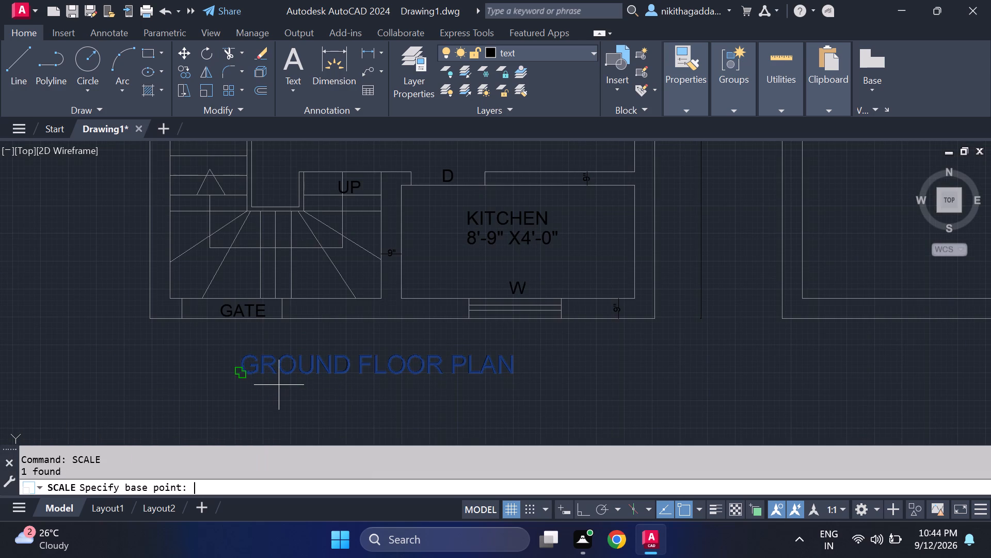
pyautogui.click(242, 377)
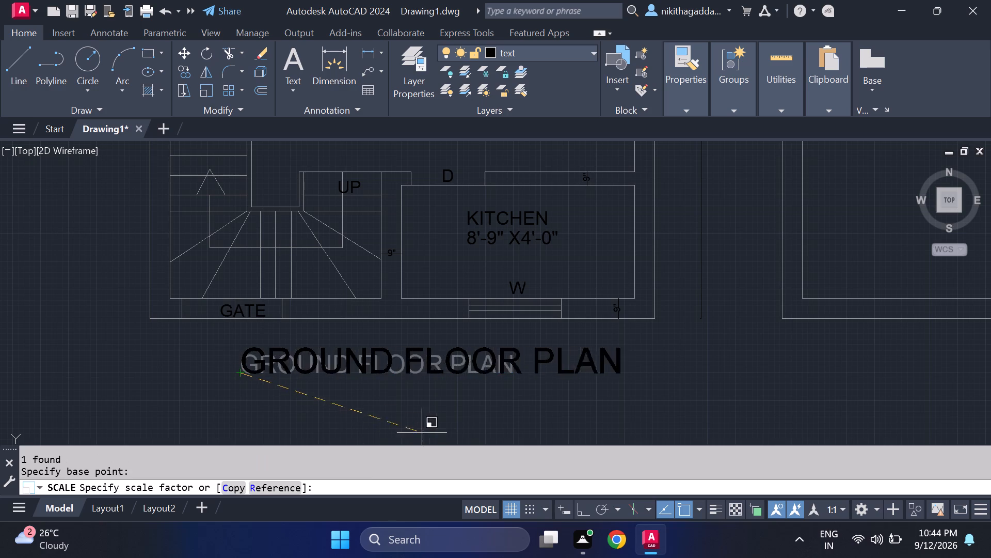
pyautogui.click(429, 407)
pyautogui.scroll(-1, 509, 362)
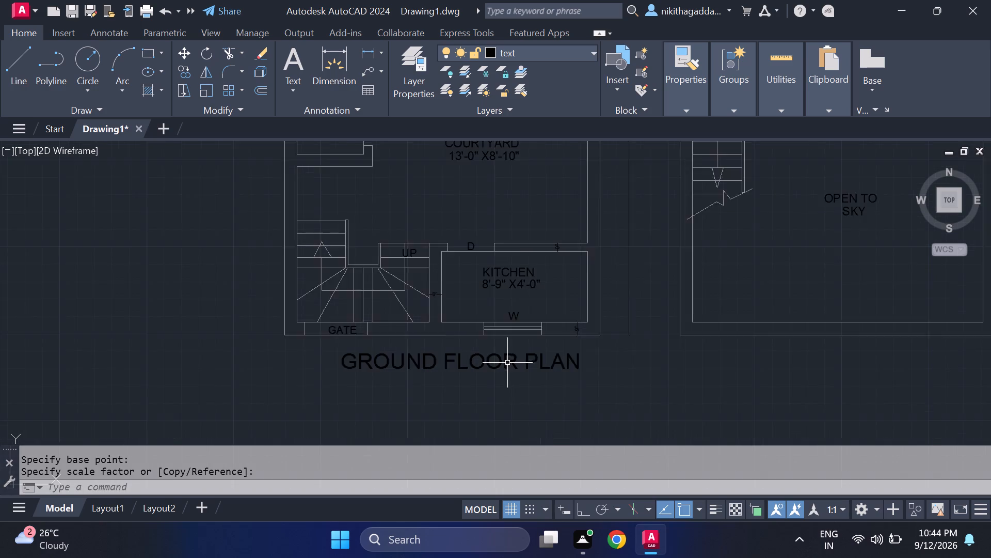
# Draw a horizontal underline about 14'-4" long just beneath the first plan's GROUND FLOOR PLAN title, with ortho on.
pyautogui.scroll(-1, 507, 363)
pyautogui.scroll(1, 497, 379)
pyautogui.press('l')
pyautogui.press('Return')
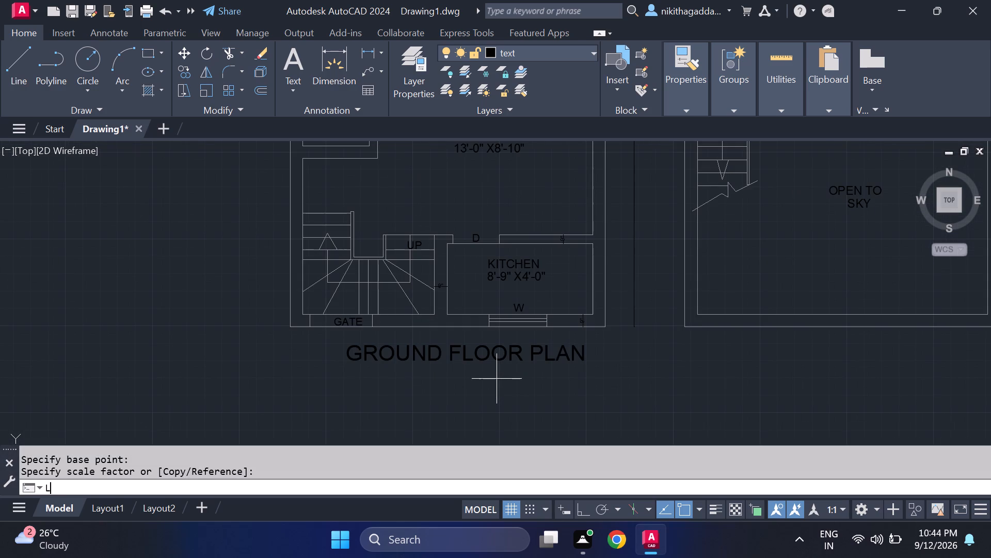
pyautogui.scroll(1, 429, 408)
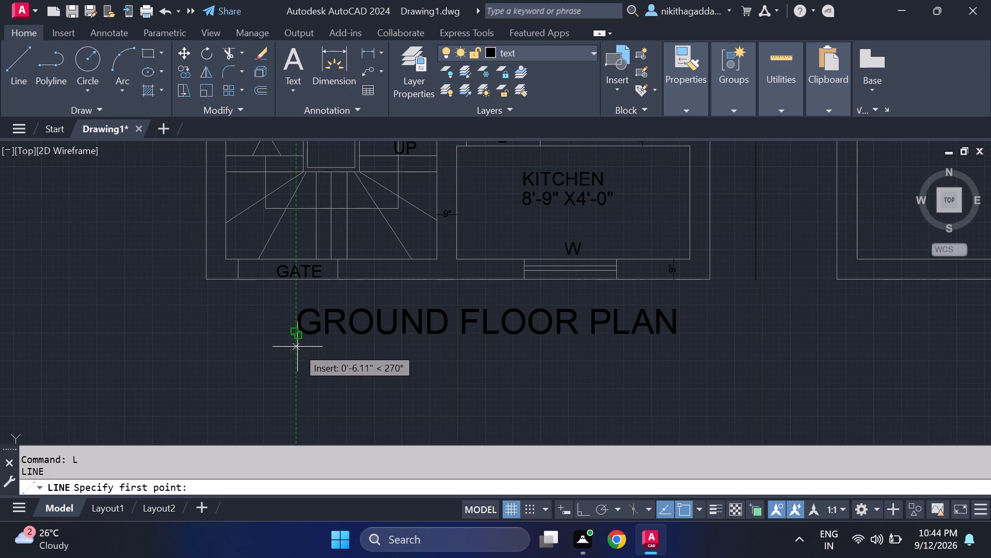
pyautogui.click(297, 346)
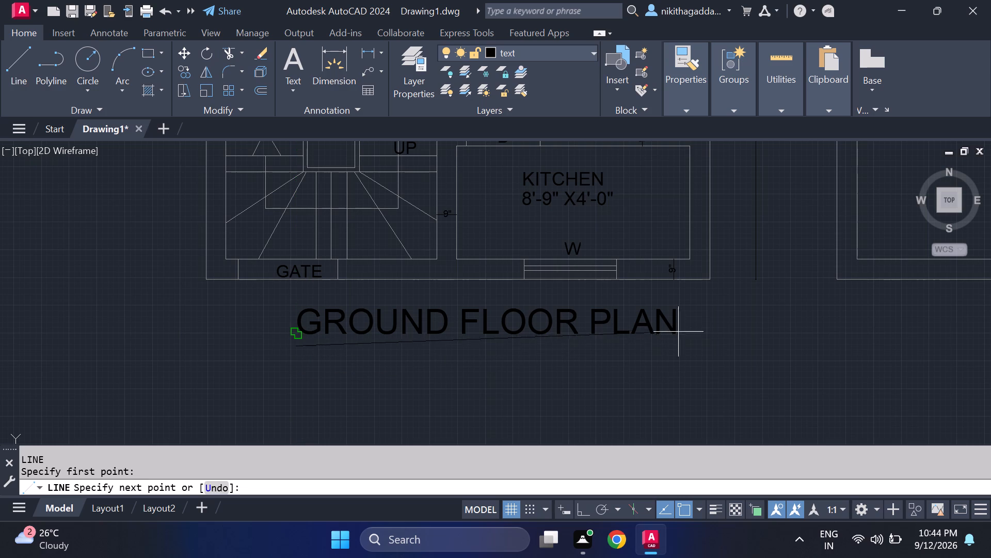
pyautogui.press('F8')
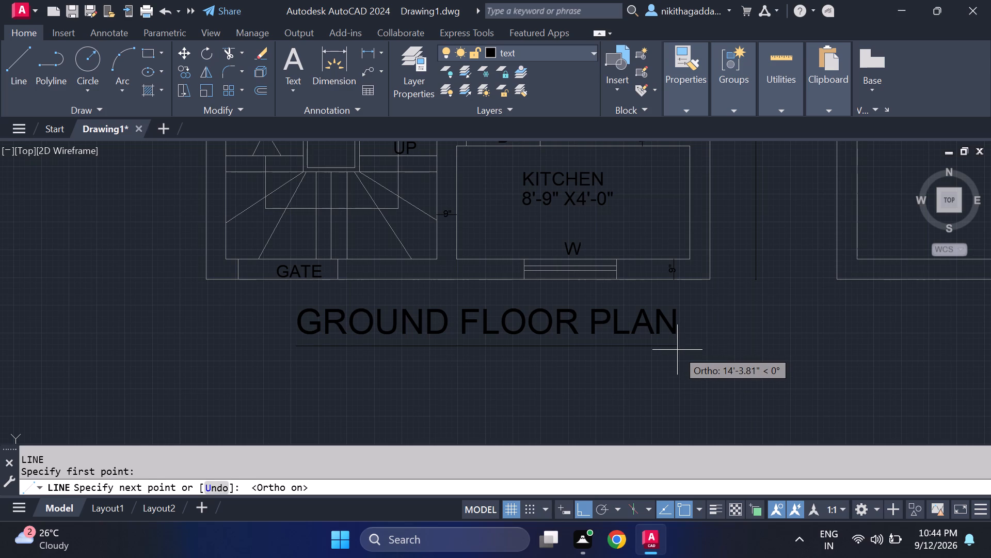
pyautogui.click(677, 350)
pyautogui.press('Escape')
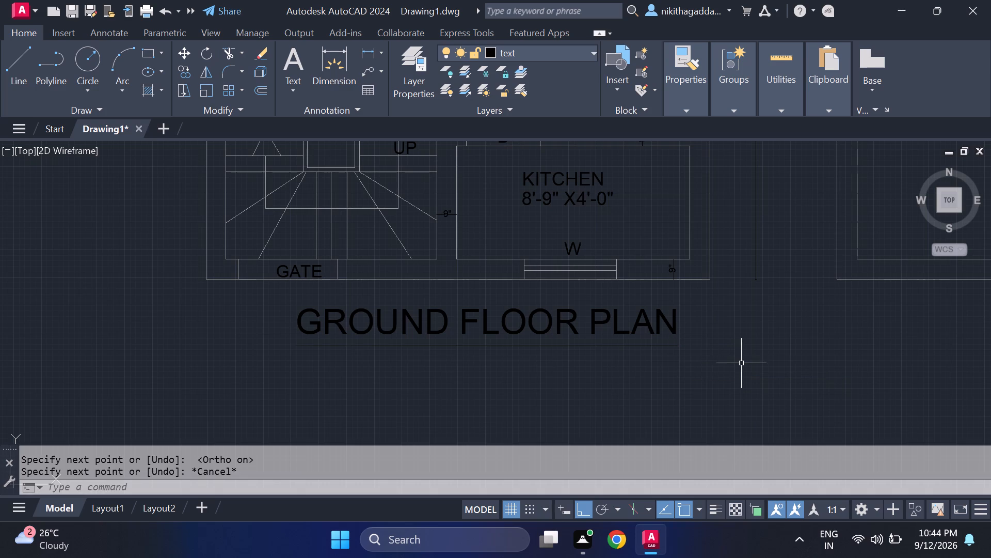
# Copy the GROUND FLOOR PLAN title and its underline about 23'-1" horizontally, to below the second plan.
pyautogui.scroll(1, 734, 348)
pyautogui.moveTo(701, 285); pyautogui.dragTo(685, 290)
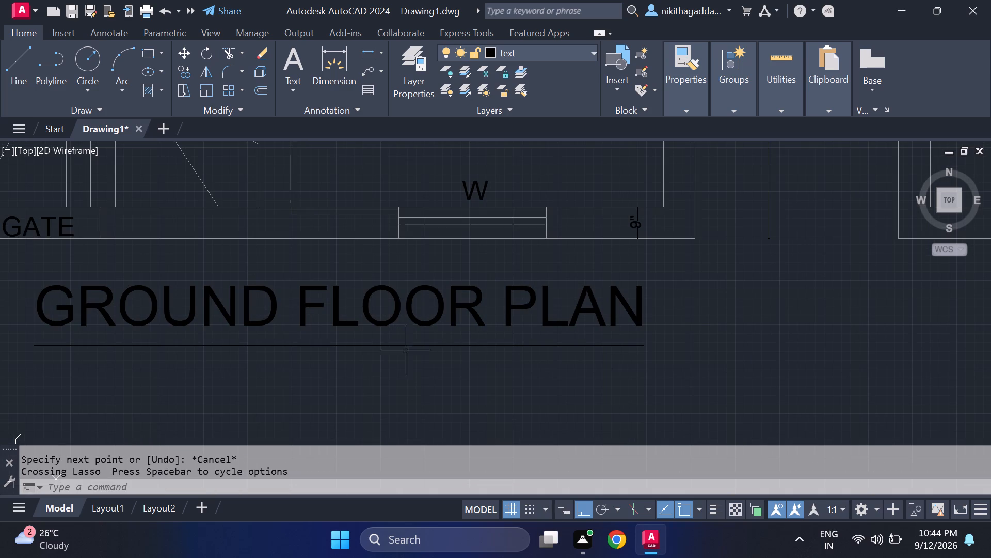
pyautogui.click(712, 292)
pyautogui.moveTo(201, 373); pyautogui.dragTo(181, 377)
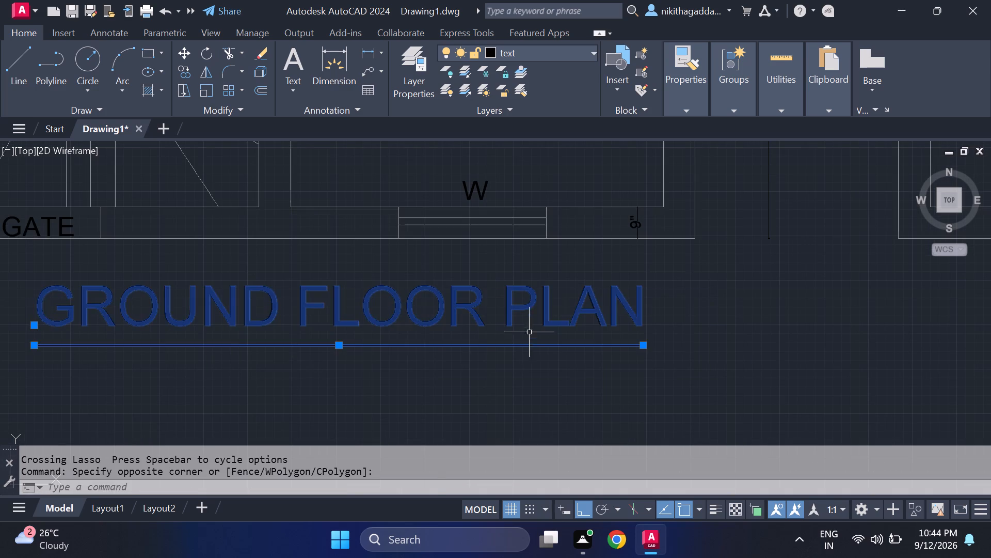
pyautogui.scroll(-1, 531, 331)
pyautogui.scroll(-1, 707, 338)
pyautogui.write('CO')
pyautogui.press('Return')
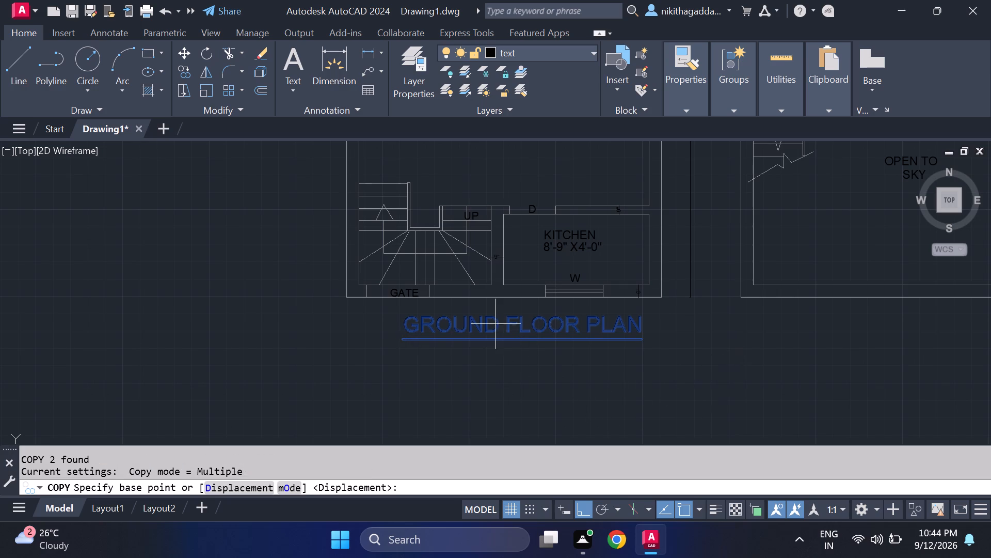
pyautogui.click(405, 347)
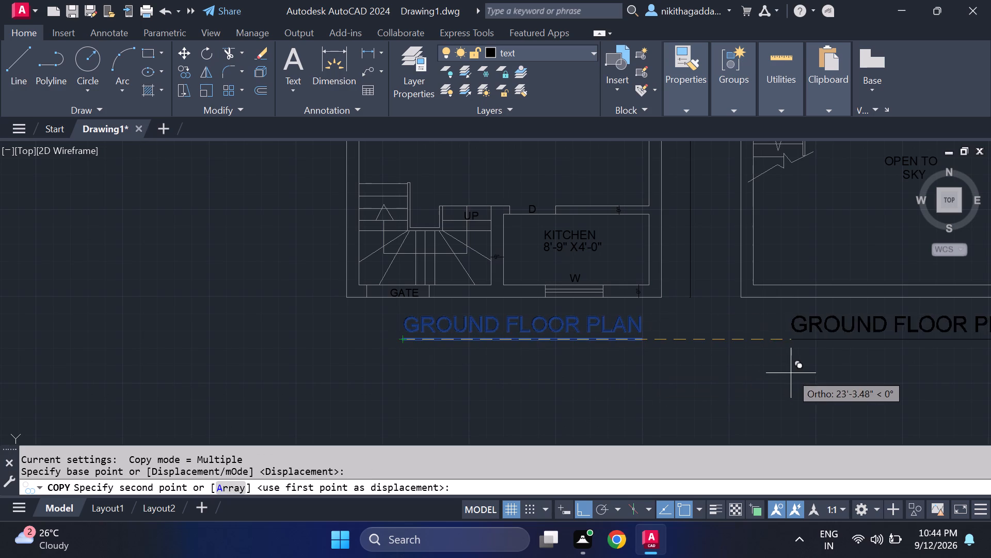
pyautogui.moveTo(791, 373); pyautogui.dragTo(544, 367, button='middle')
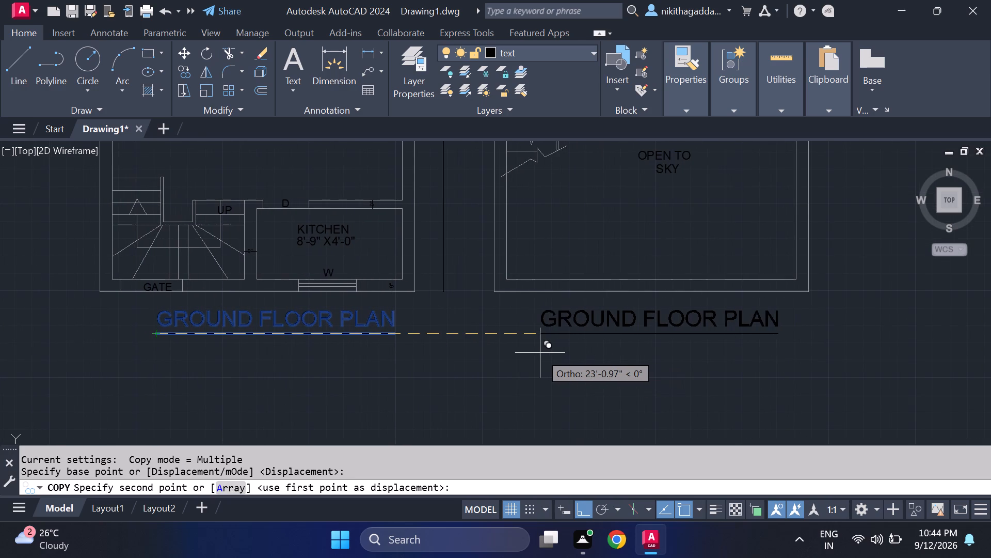
pyautogui.click(540, 353)
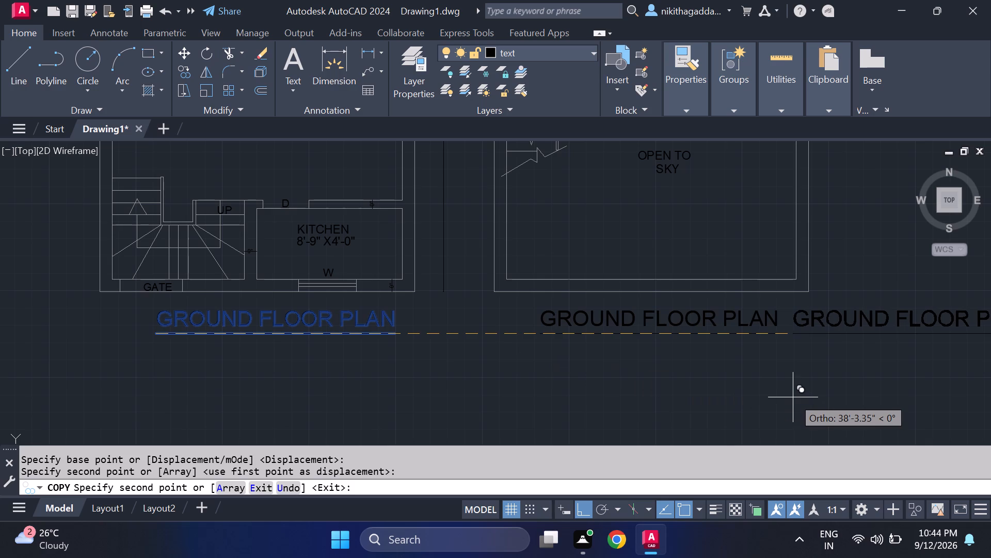
pyautogui.press('Escape')
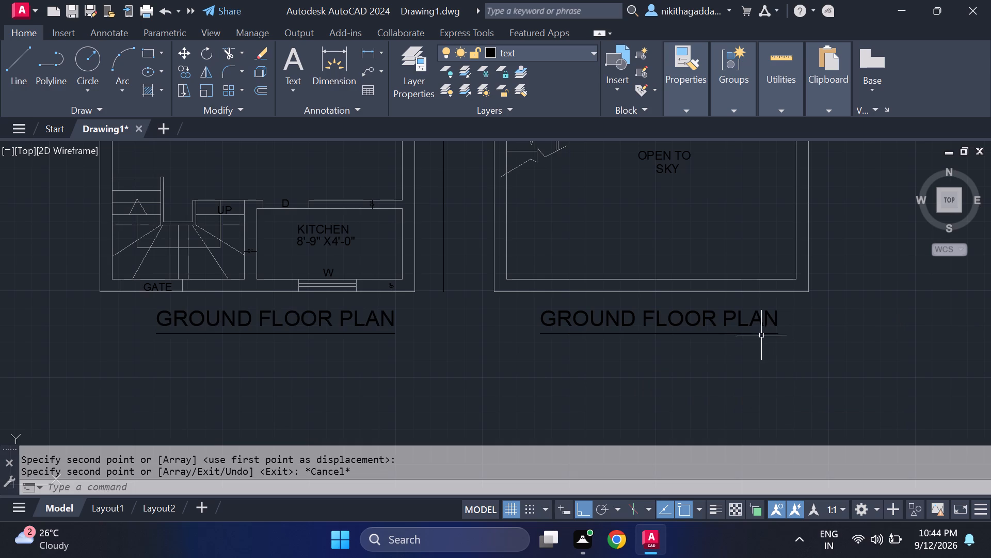
# Change the copied title below the second plan to FIRST FLOOR PLAN.
pyautogui.doubleClick(673, 327)
pyautogui.click(637, 319)
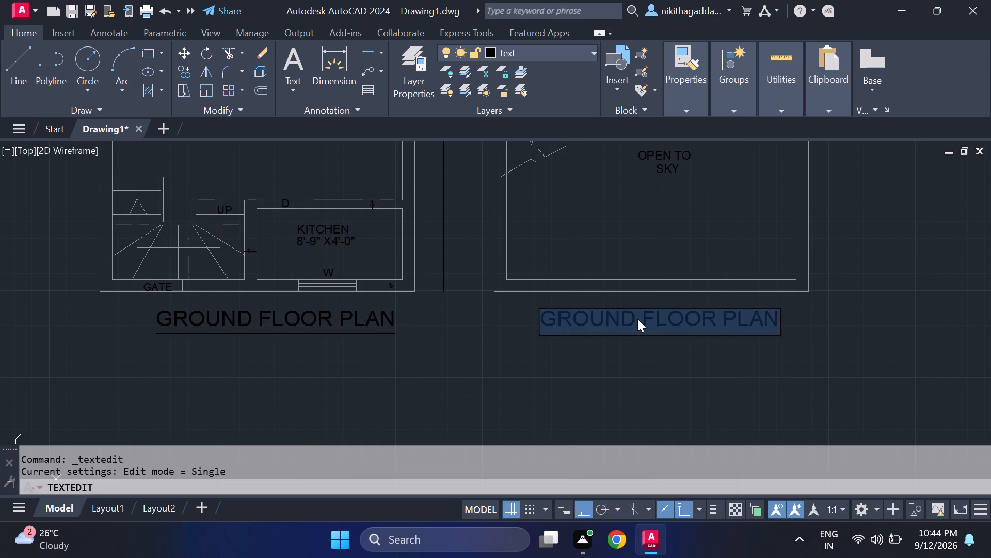
pyautogui.press('BackSpace')
pyautogui.press('BackSpace')
pyautogui.press('BackSpace')
pyautogui.press('BackSpace')
pyautogui.press('BackSpace')
pyautogui.press('BackSpace')
pyautogui.press('BackSpace')
pyautogui.press('BackSpace')
pyautogui.press('BackSpace')
pyautogui.press('BackSpace')
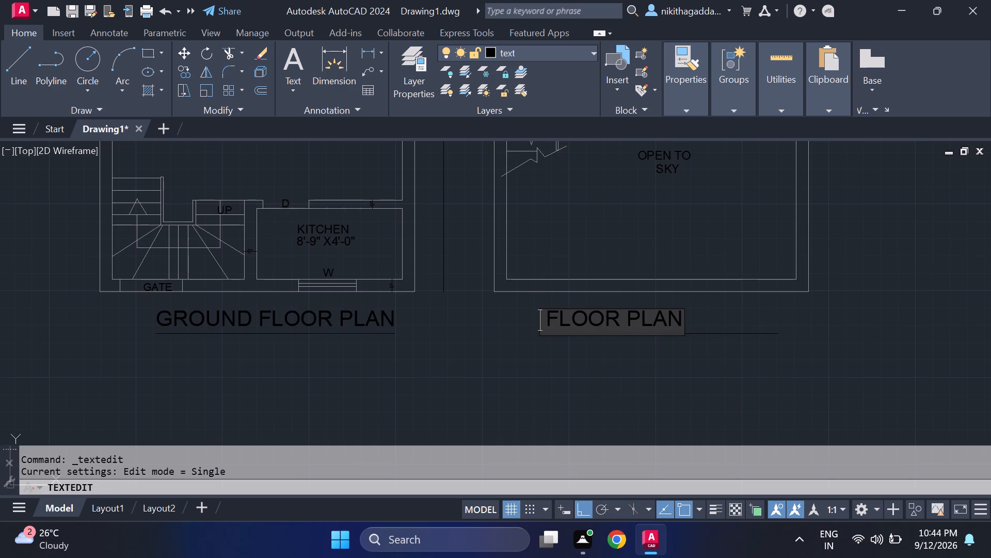
pyautogui.write('FIRST')
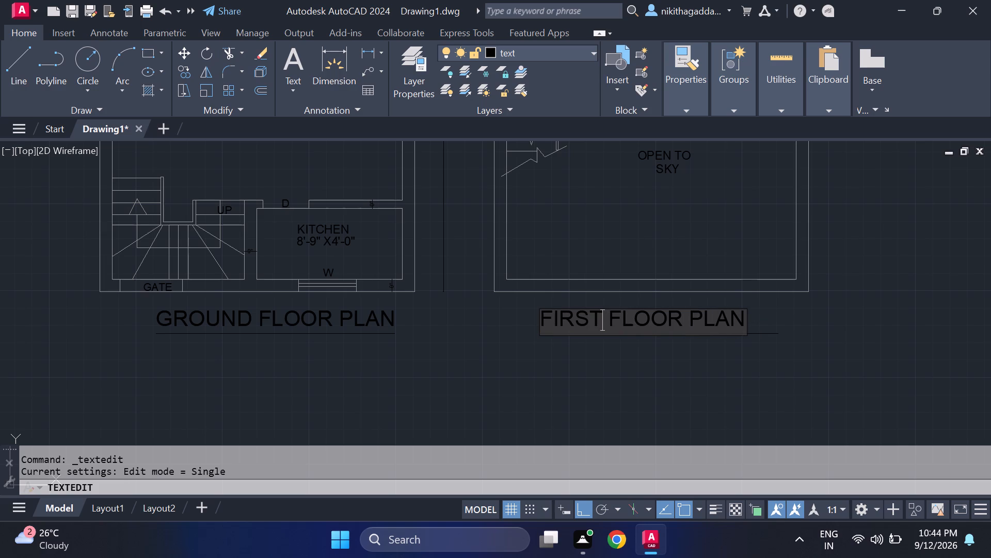
pyautogui.press('Return')
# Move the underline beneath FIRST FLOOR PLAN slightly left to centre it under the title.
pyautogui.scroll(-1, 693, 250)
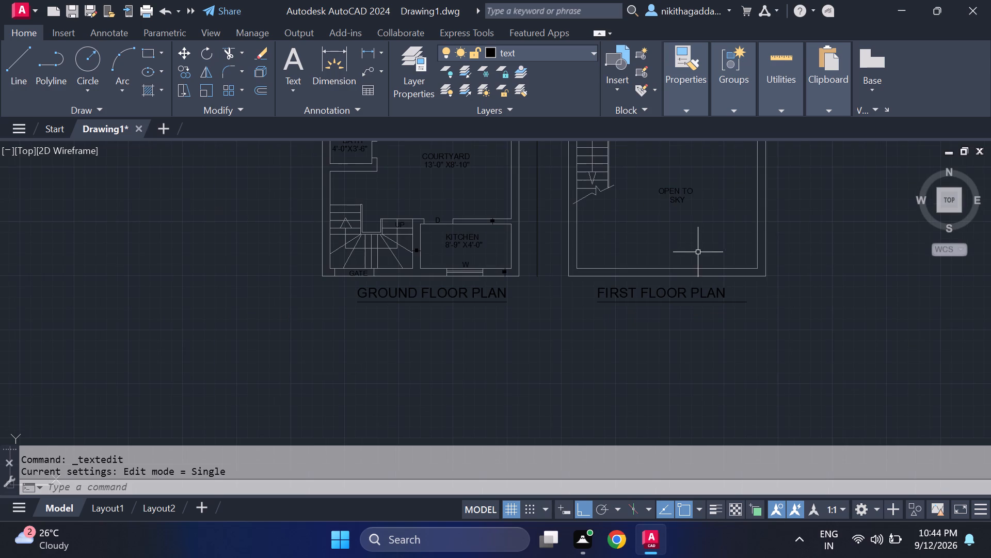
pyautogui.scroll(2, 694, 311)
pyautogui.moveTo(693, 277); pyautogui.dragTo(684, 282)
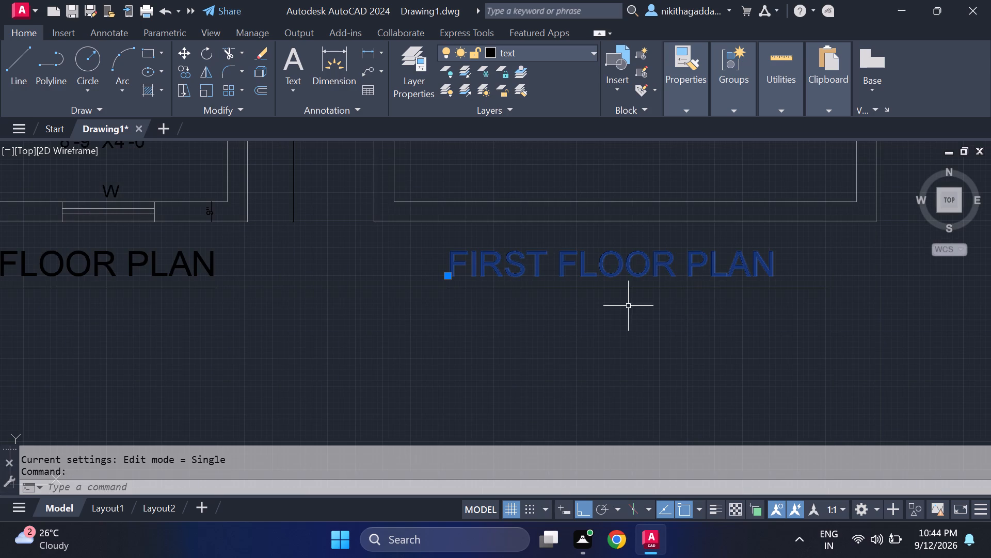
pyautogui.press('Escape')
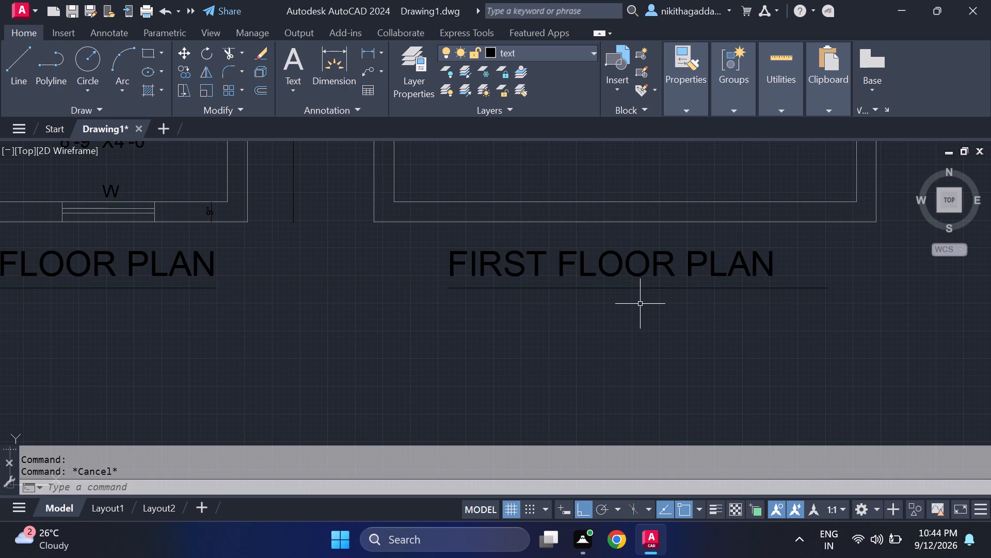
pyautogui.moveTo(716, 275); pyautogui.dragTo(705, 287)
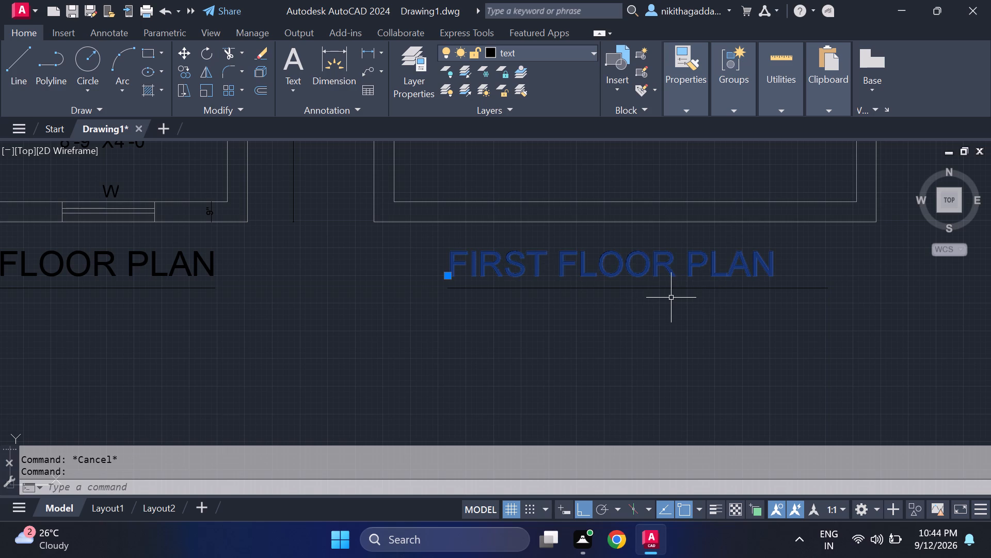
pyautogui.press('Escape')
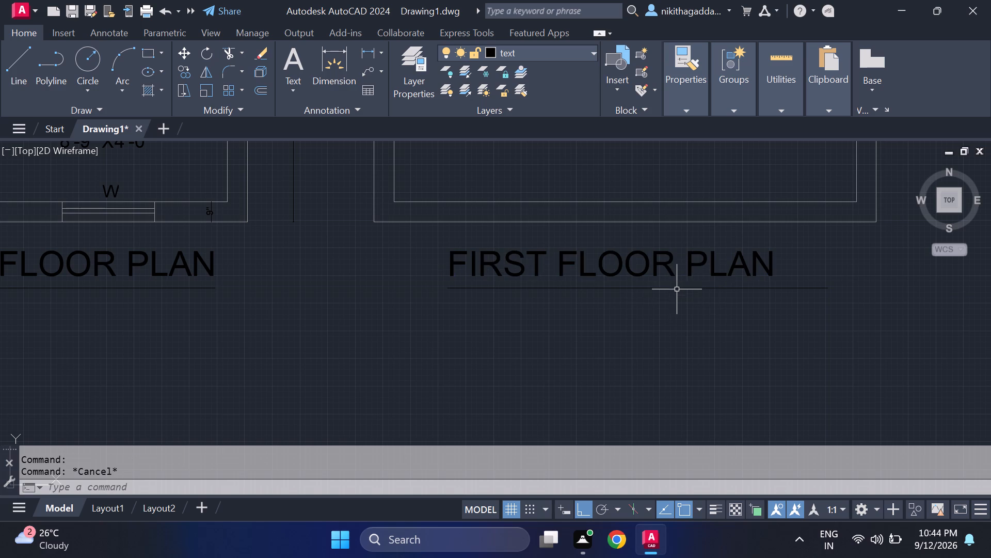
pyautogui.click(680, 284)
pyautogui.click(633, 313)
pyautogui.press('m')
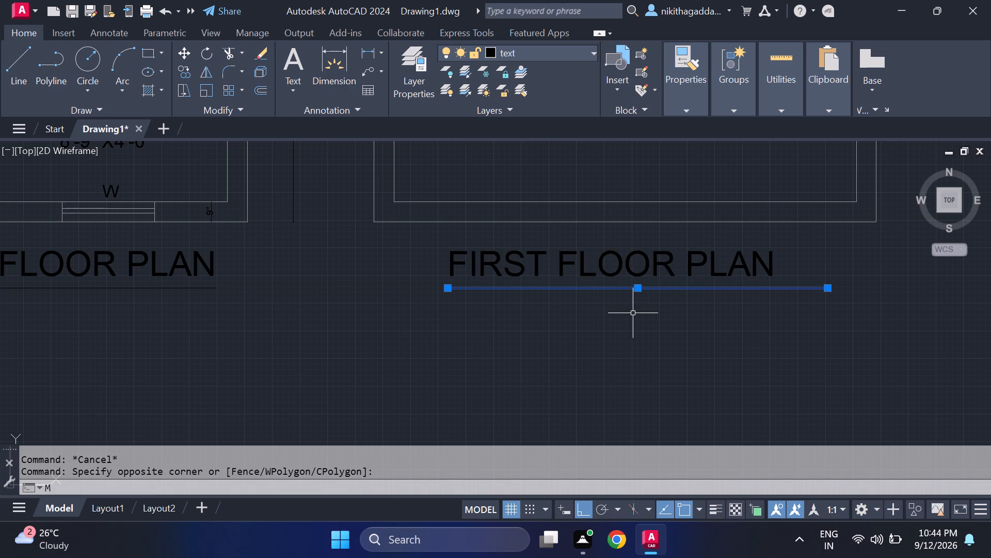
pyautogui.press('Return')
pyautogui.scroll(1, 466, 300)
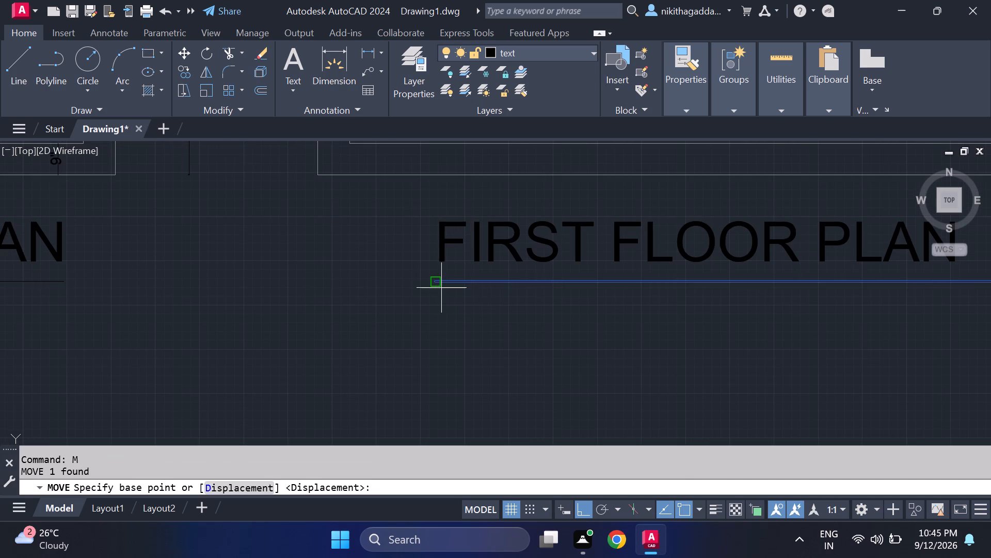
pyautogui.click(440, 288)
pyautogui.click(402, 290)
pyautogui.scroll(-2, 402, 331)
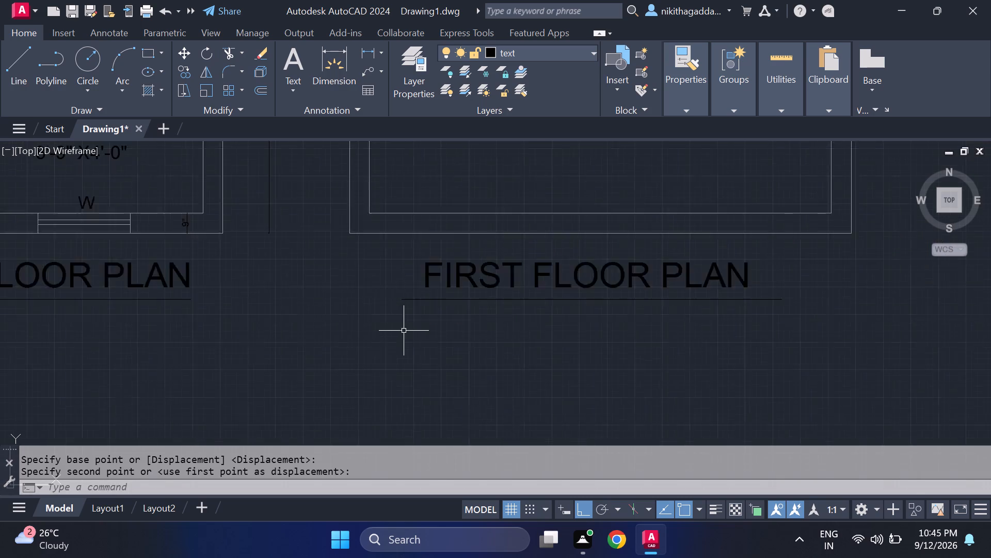
# Delete the overlong underline beneath the FIRST FLOOR PLAN title.
pyautogui.scroll(-1, 404, 331)
pyautogui.scroll(2, 542, 330)
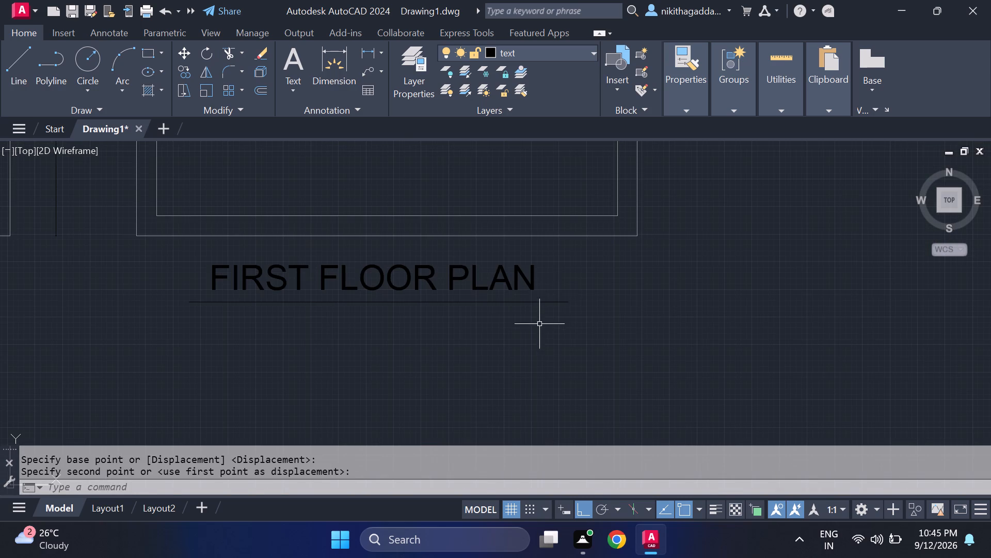
pyautogui.moveTo(565, 294); pyautogui.dragTo(542, 313)
pyautogui.click(503, 344)
pyautogui.press('Delete')
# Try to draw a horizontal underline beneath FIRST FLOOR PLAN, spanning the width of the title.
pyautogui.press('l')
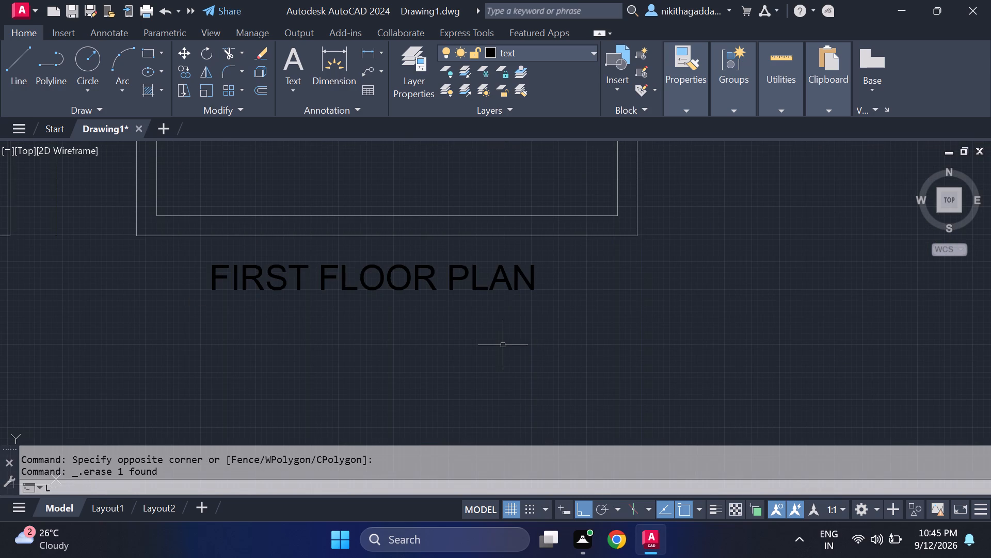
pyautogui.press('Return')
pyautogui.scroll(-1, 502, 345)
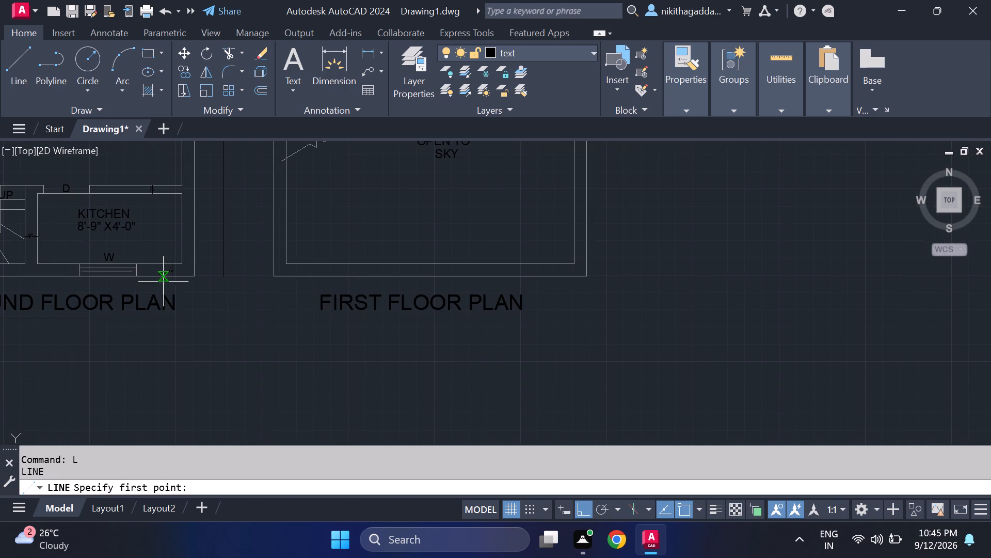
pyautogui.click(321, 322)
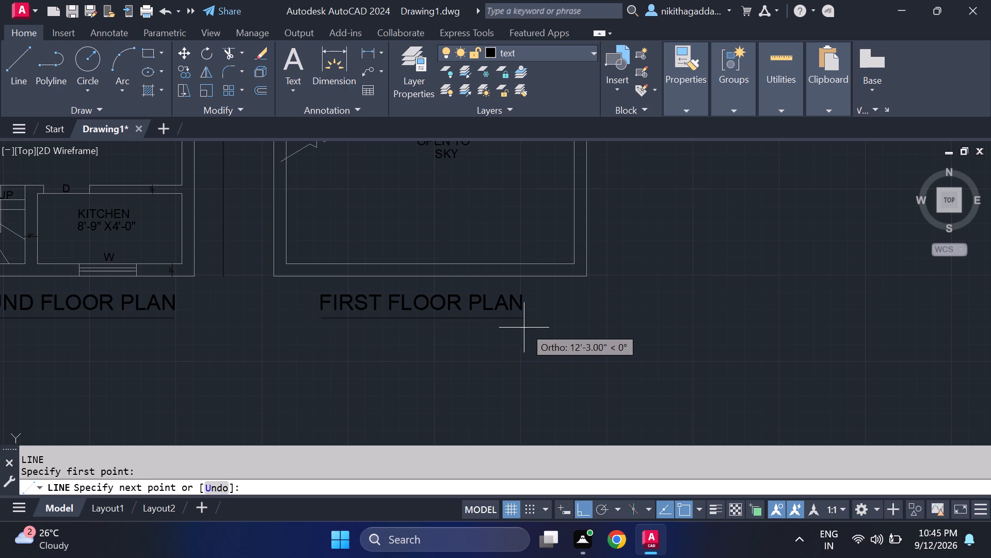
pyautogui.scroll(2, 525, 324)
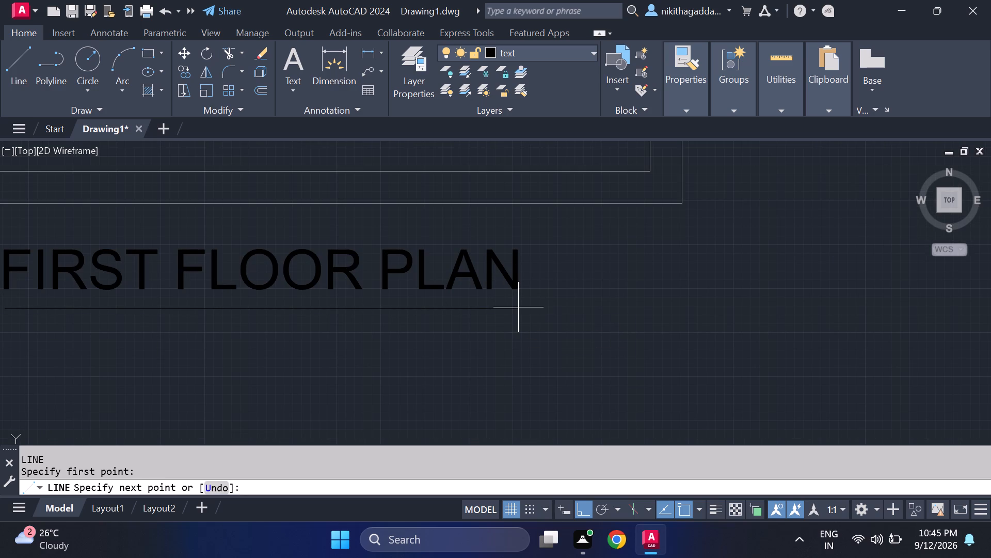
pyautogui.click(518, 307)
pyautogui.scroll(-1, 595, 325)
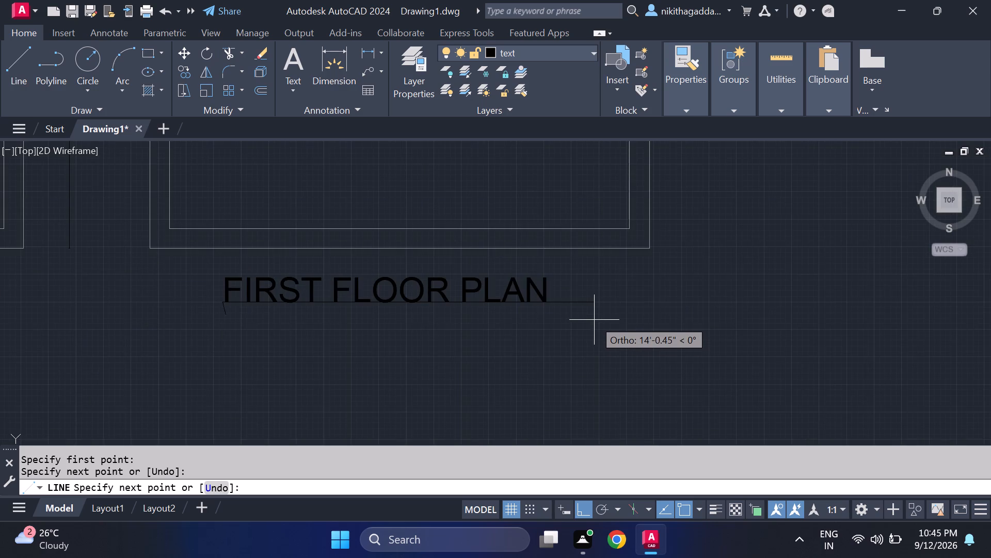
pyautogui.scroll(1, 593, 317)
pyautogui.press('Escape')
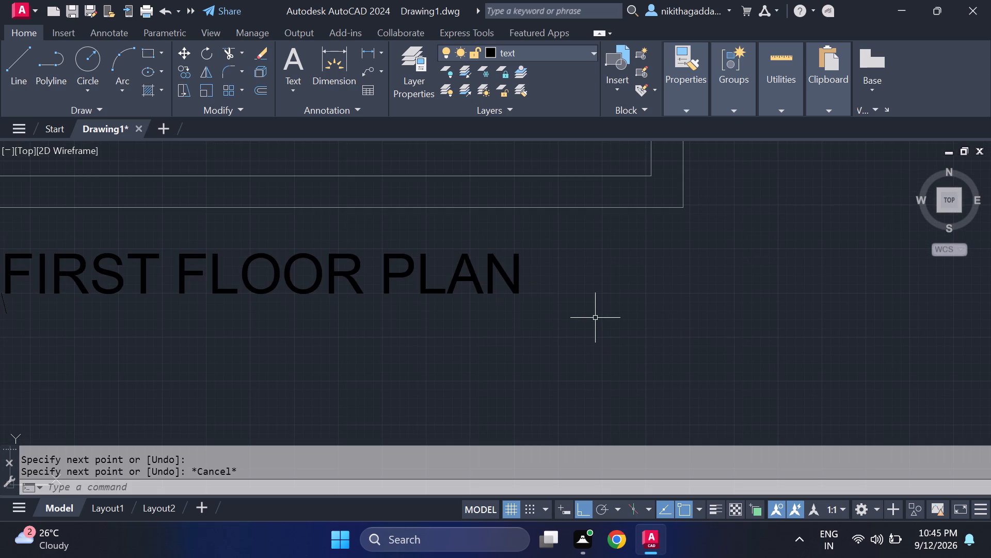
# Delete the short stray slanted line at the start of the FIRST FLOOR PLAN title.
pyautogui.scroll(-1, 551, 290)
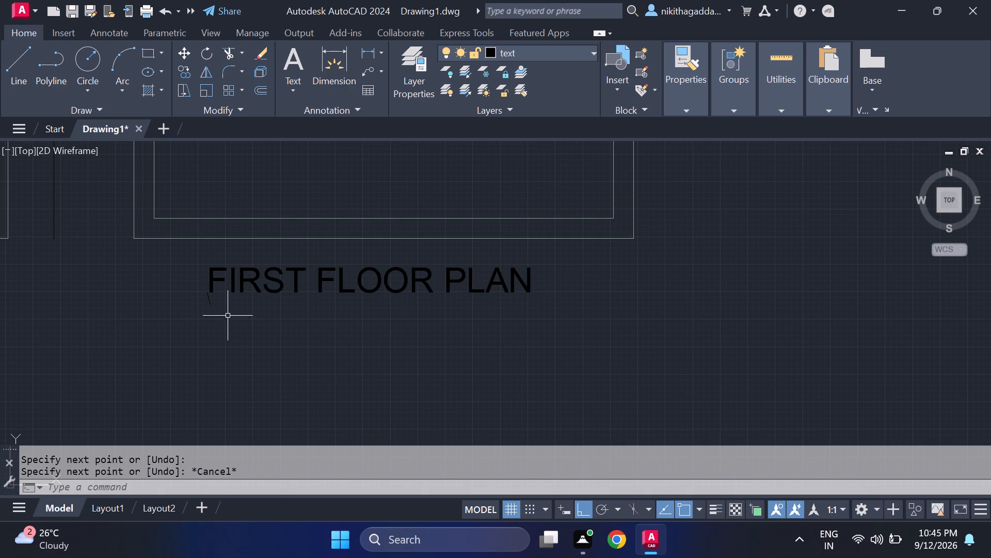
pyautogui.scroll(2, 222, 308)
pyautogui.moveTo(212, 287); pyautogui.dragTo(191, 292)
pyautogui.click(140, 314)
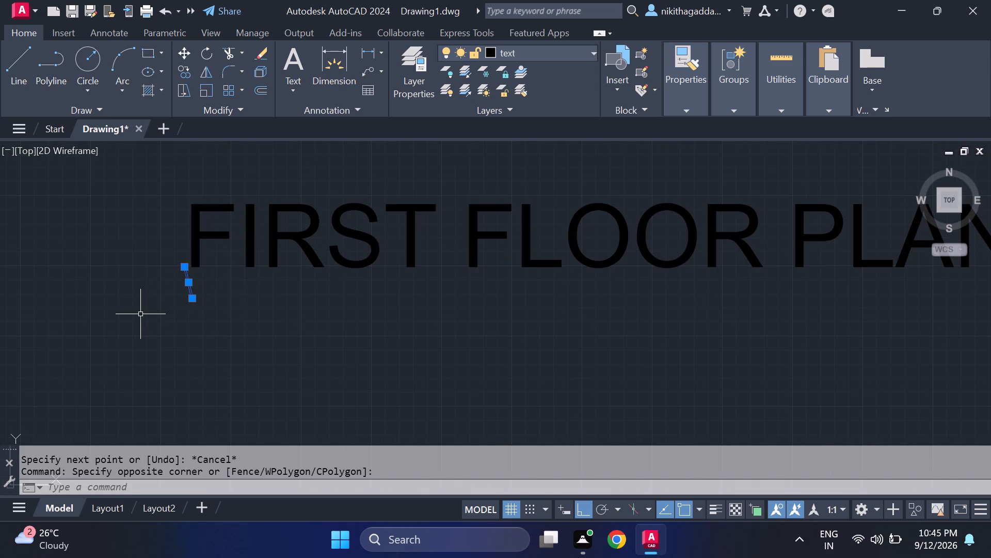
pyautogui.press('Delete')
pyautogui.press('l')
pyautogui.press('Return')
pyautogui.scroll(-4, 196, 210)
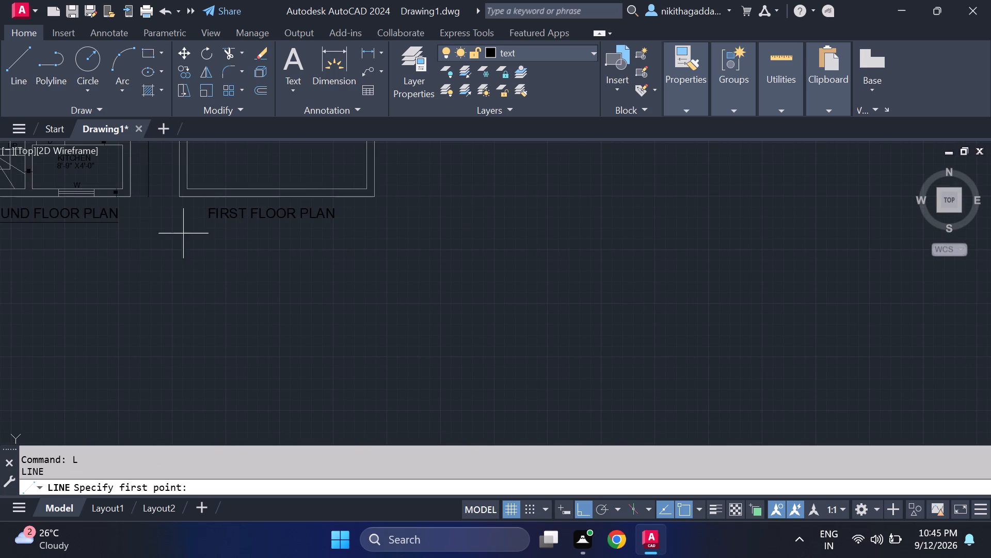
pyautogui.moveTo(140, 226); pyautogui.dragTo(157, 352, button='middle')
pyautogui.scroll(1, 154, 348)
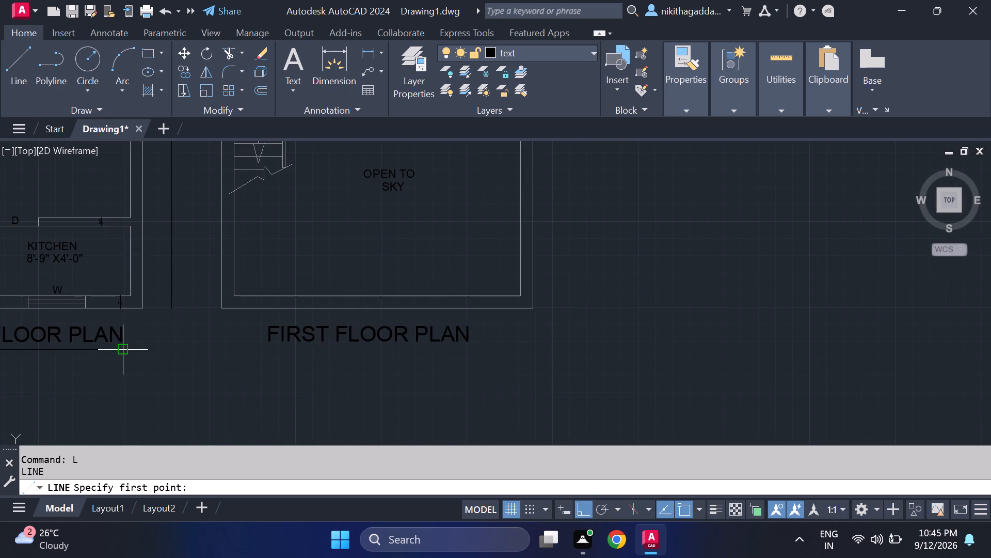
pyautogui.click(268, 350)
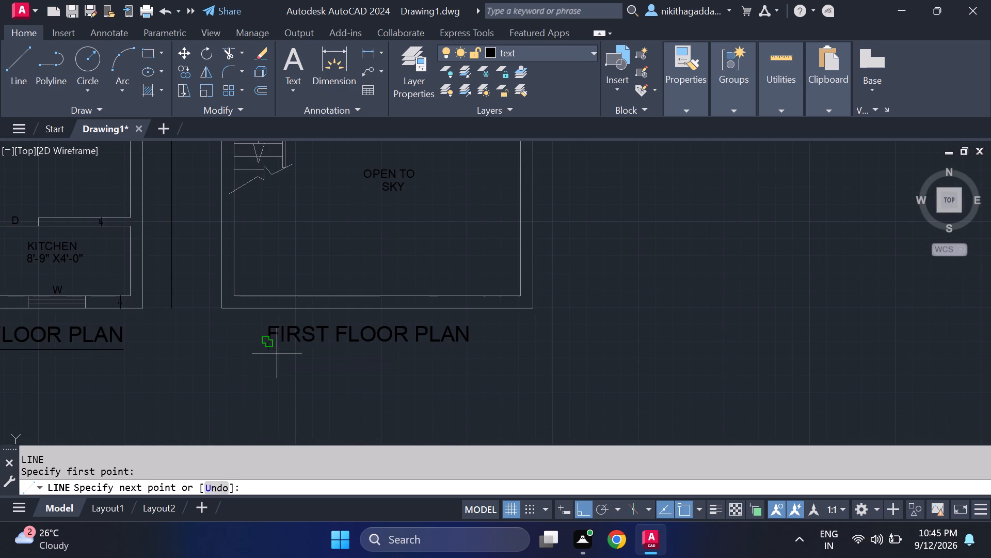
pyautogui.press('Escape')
# Draw a horizontal underline about 12' long just beneath the FIRST FLOOR PLAN title, spanning its width.
pyautogui.press('space')
pyautogui.scroll(1, 257, 350)
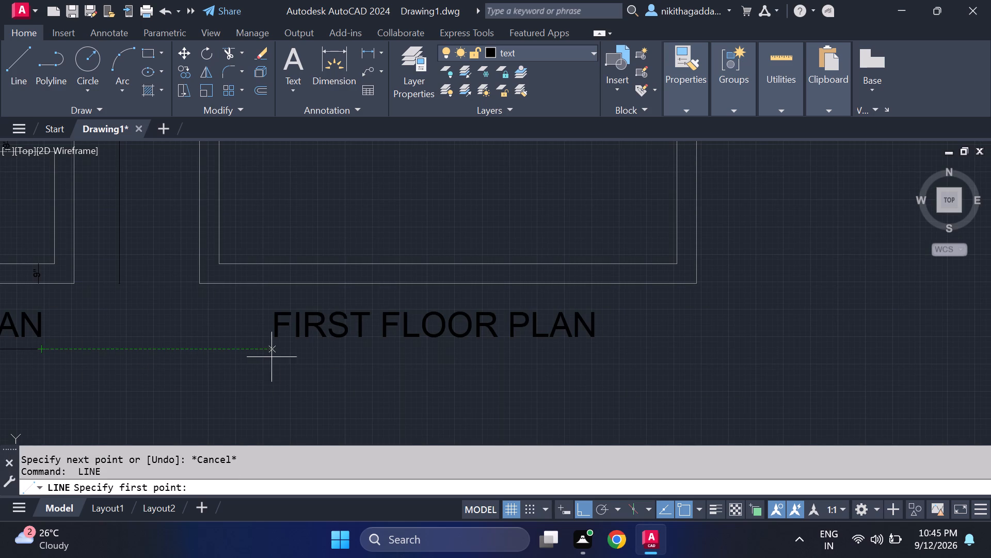
pyautogui.scroll(1, 273, 353)
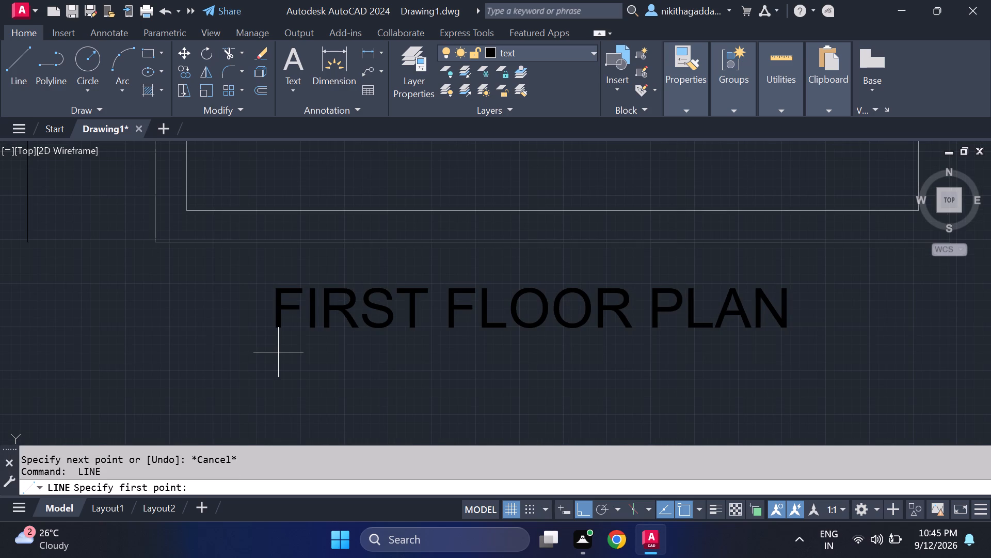
pyautogui.click(279, 348)
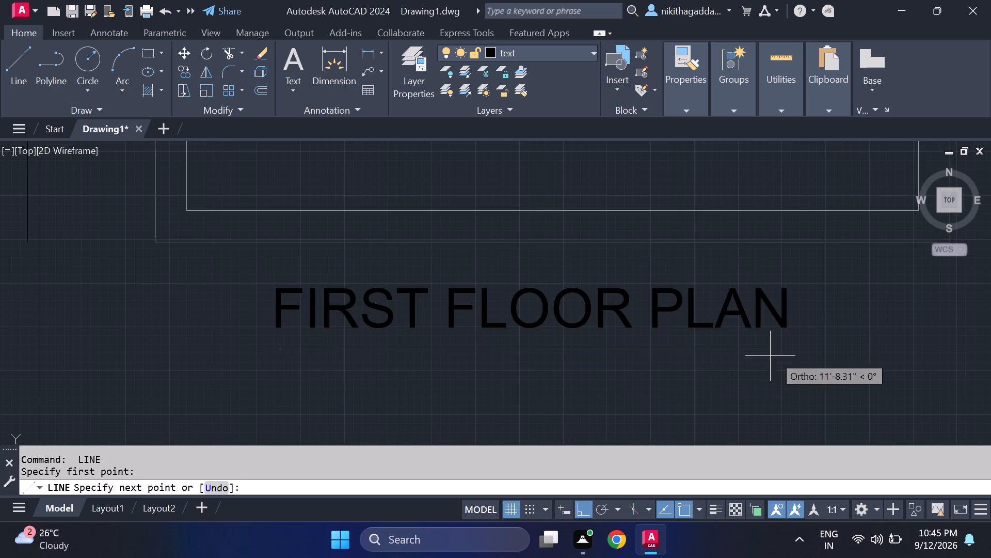
pyautogui.click(786, 353)
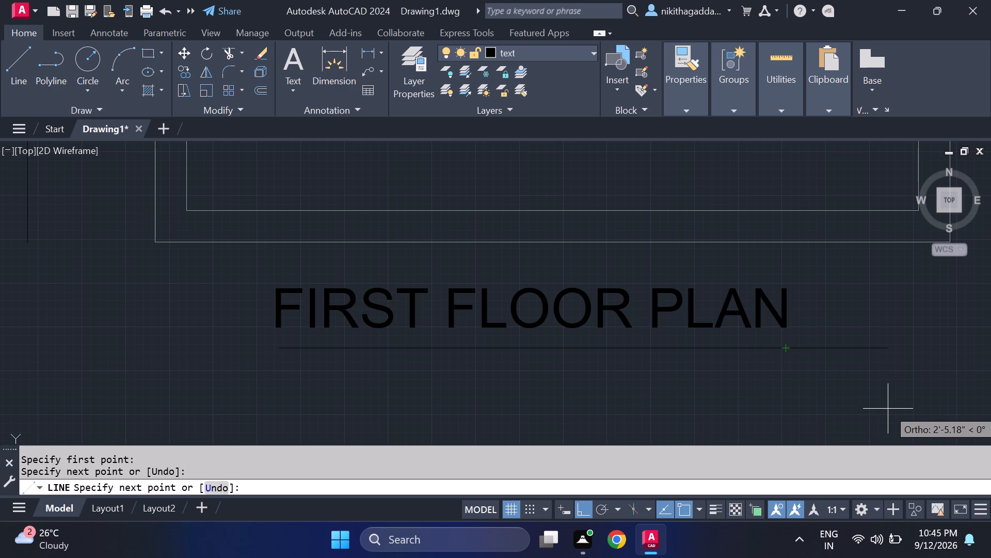
pyautogui.press('Return')
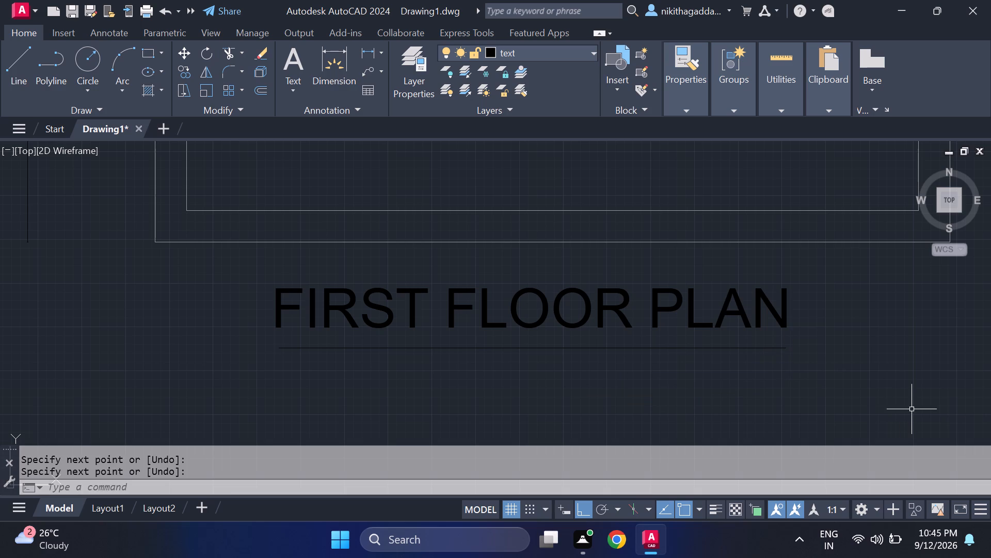
# Change the D label at the top of the first floor plan's descending staircase to DN.
pyautogui.scroll(-3, 917, 395)
pyautogui.moveTo(925, 385); pyautogui.dragTo(845, 389, button='middle')
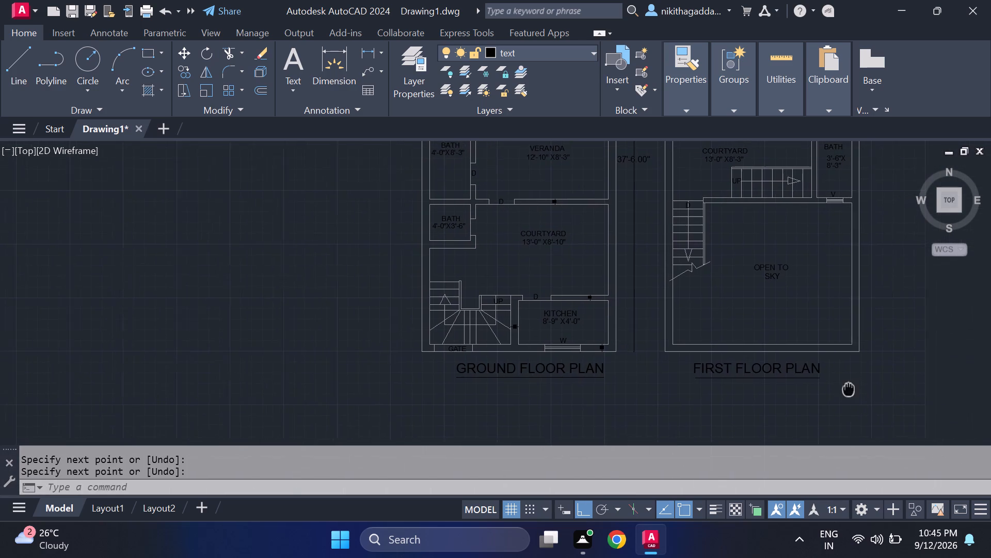
pyautogui.moveTo(845, 389); pyautogui.dragTo(843, 386, button='middle')
pyautogui.scroll(-1, 892, 293)
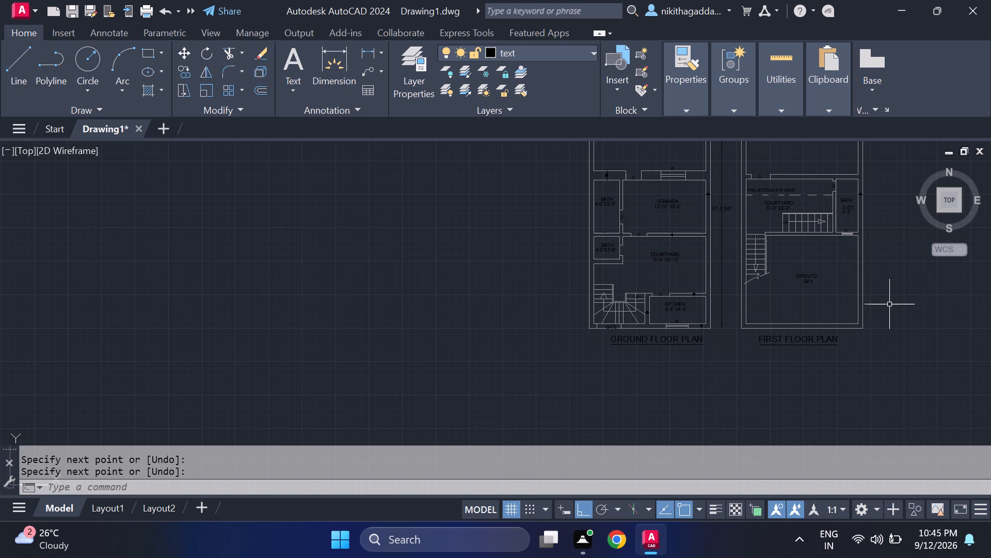
pyautogui.moveTo(888, 331); pyautogui.dragTo(880, 342, button='middle')
pyautogui.scroll(3, 765, 280)
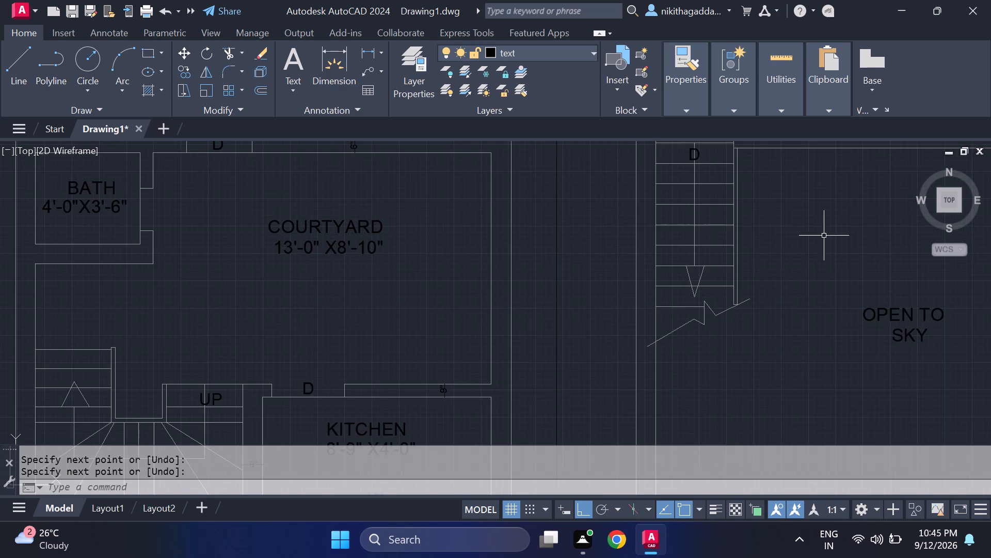
pyautogui.moveTo(825, 235); pyautogui.dragTo(811, 277, button='middle')
pyautogui.scroll(2, 716, 216)
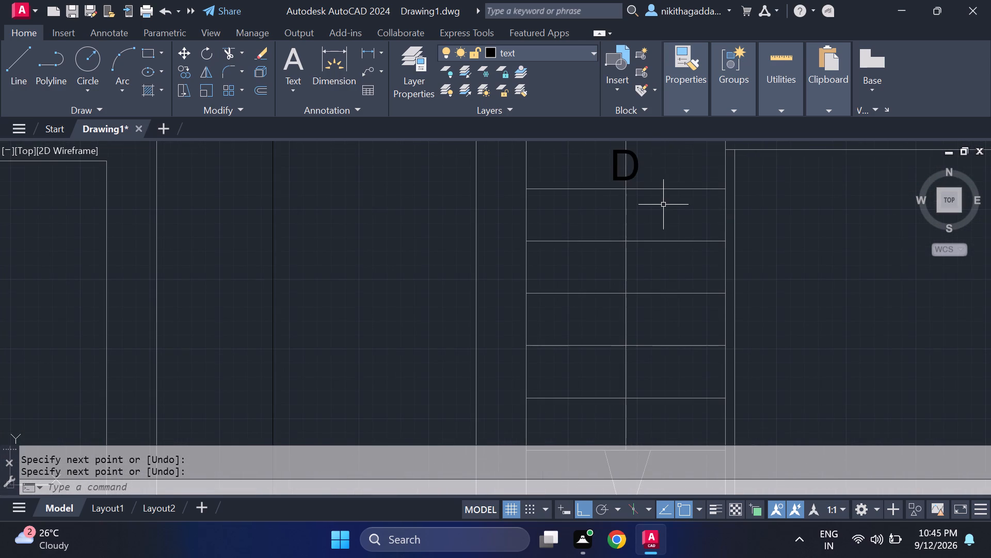
pyautogui.scroll(1, 607, 173)
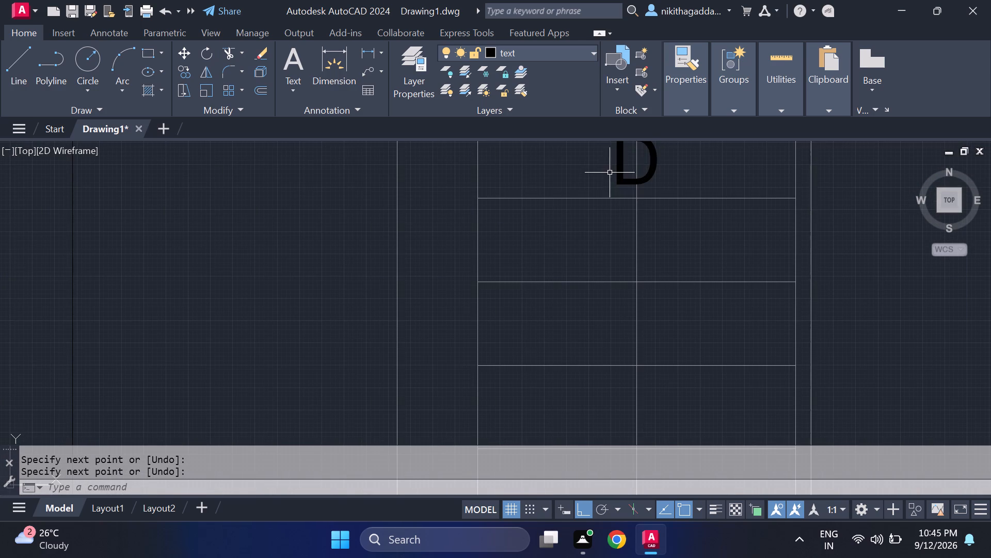
pyautogui.doubleClick(653, 159)
pyautogui.doubleClick(649, 162)
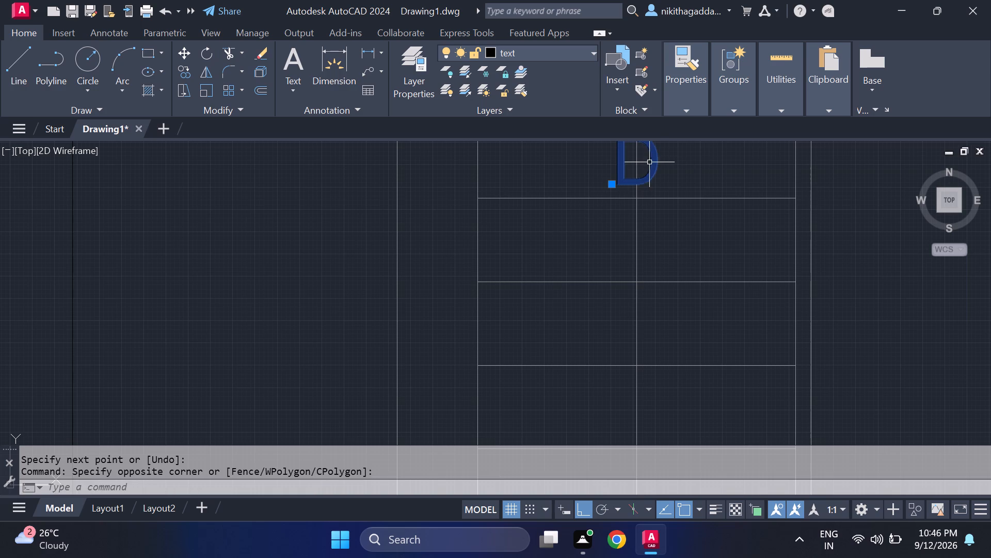
pyautogui.doubleClick(654, 163)
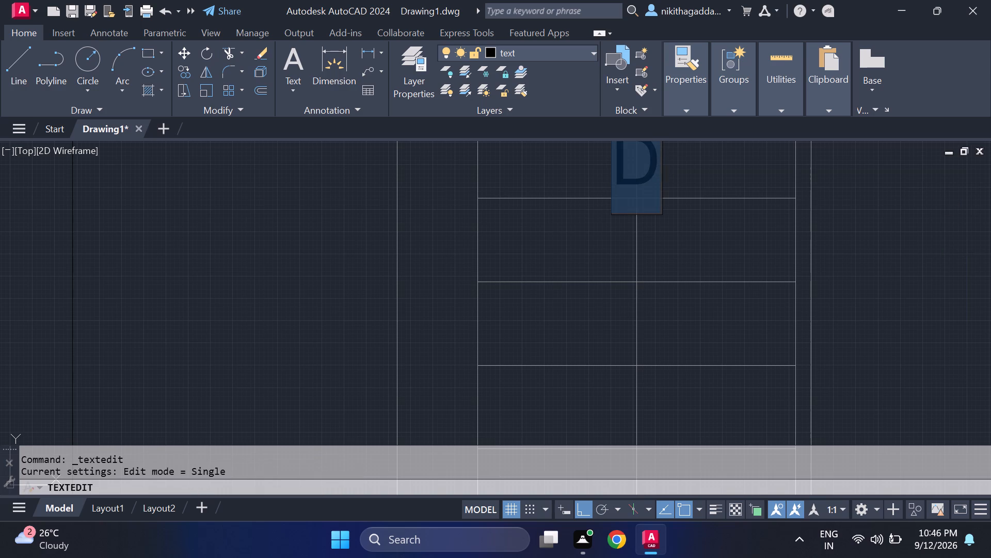
pyautogui.click(659, 168)
pyautogui.press('n')
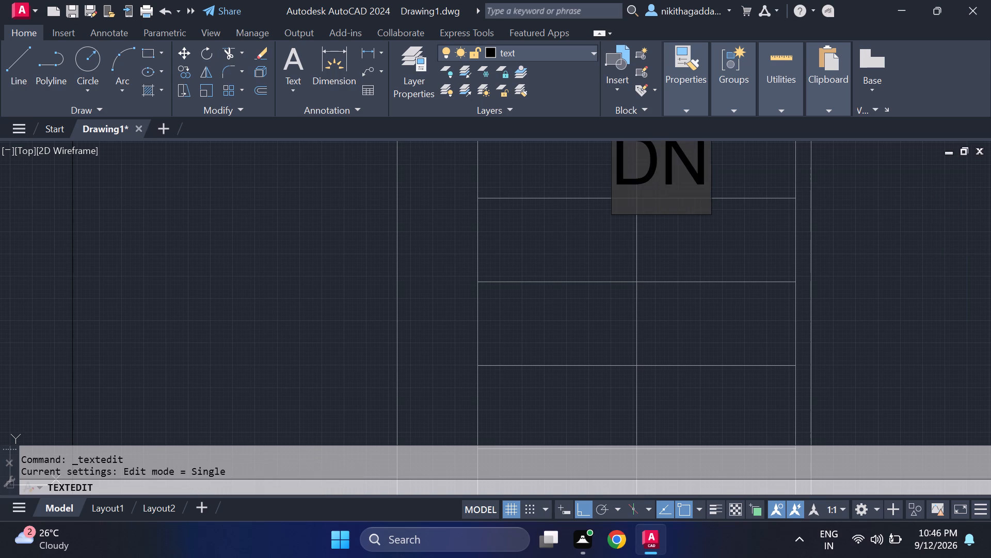
pyautogui.press('Return')
# Set the wals layer colour to the darker grey, index colour 252.
pyautogui.scroll(-3, 674, 178)
pyautogui.scroll(-1, 723, 219)
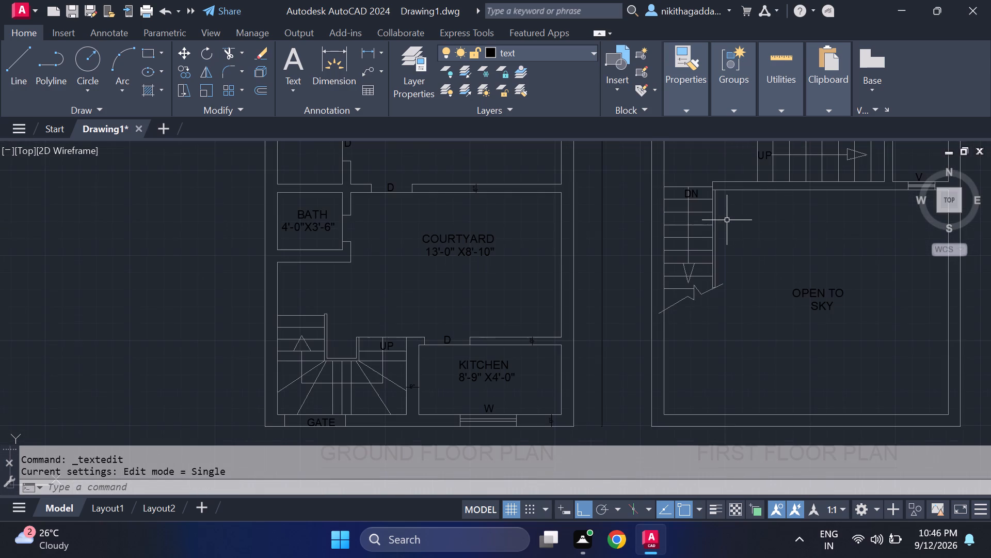
pyautogui.moveTo(776, 214); pyautogui.dragTo(744, 268, button='middle')
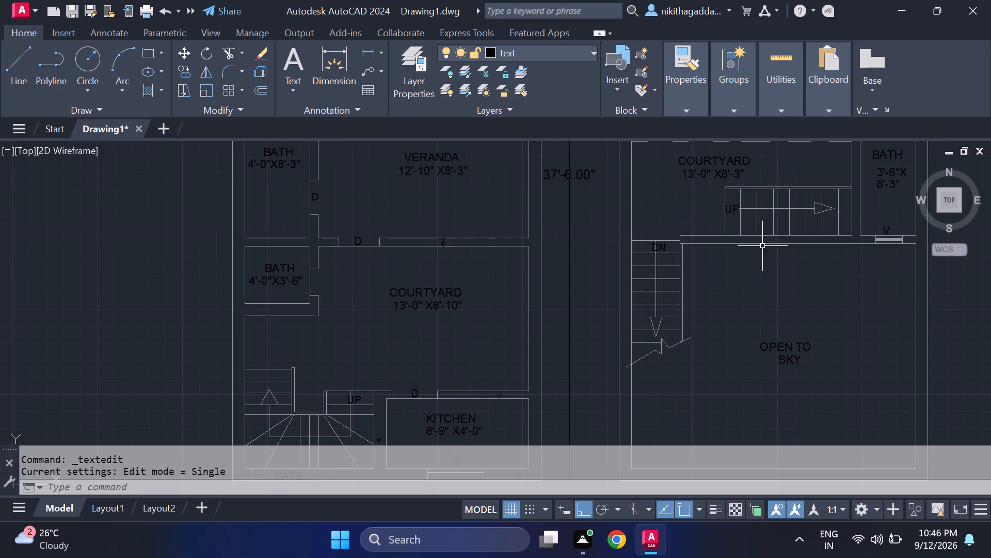
pyautogui.scroll(-1, 766, 241)
pyautogui.moveTo(827, 267); pyautogui.dragTo(812, 400, button='middle')
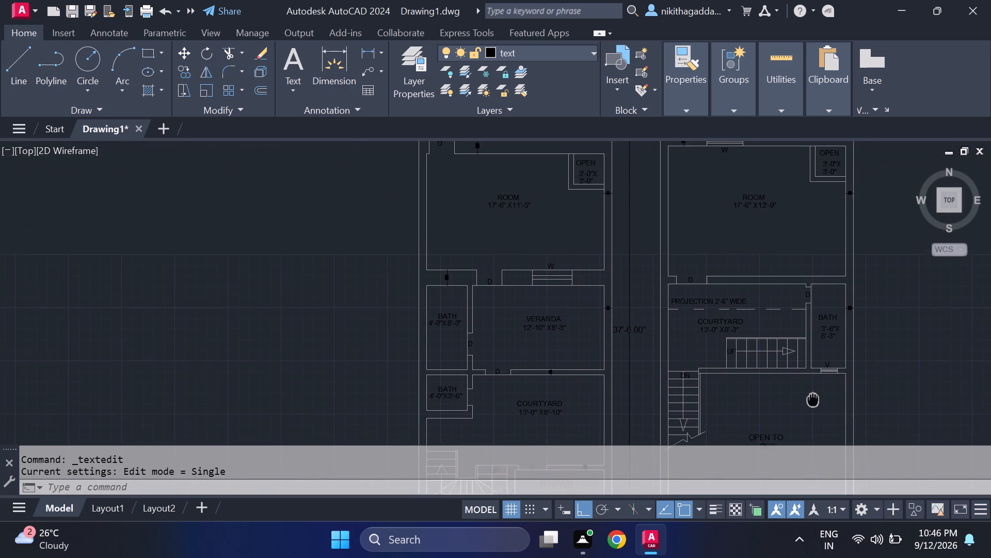
pyautogui.moveTo(812, 400); pyautogui.dragTo(841, 297, button='middle')
pyautogui.scroll(-1, 829, 299)
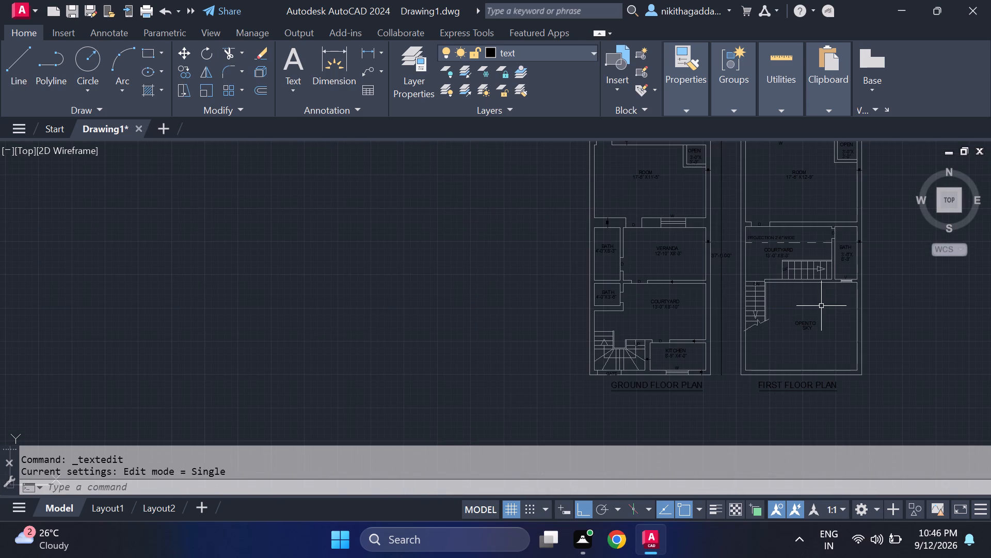
pyautogui.moveTo(820, 304); pyautogui.dragTo(808, 336, button='middle')
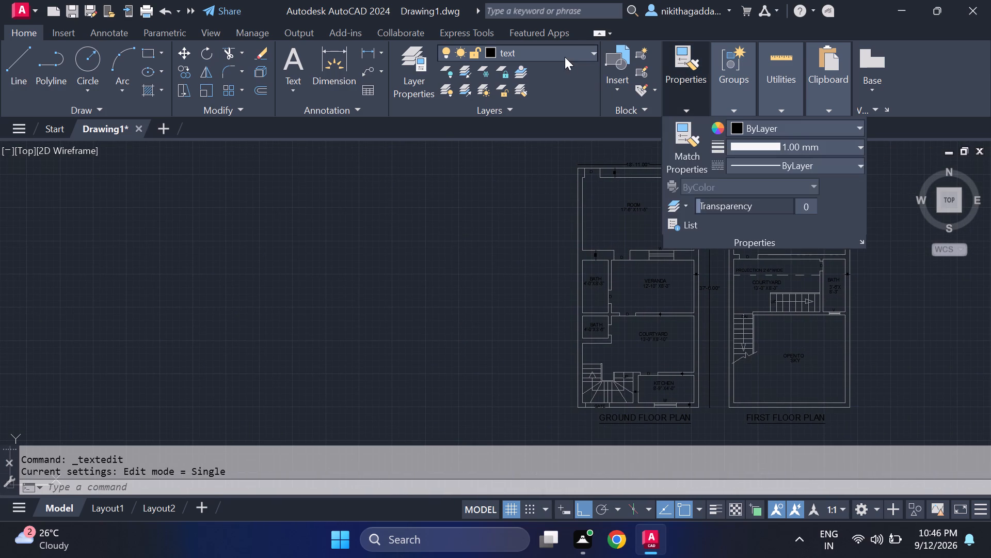
pyautogui.click(586, 49)
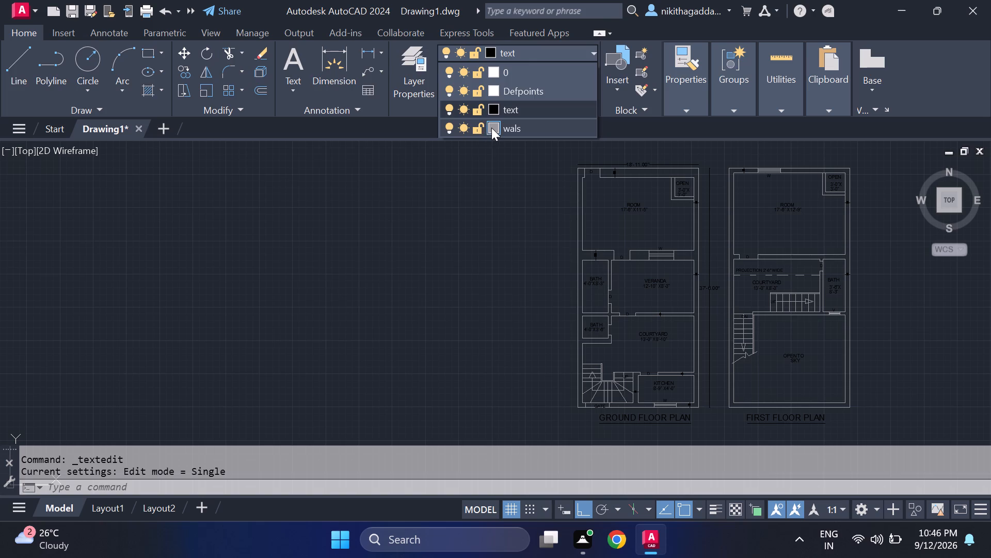
pyautogui.click(492, 128)
pyautogui.click(359, 220)
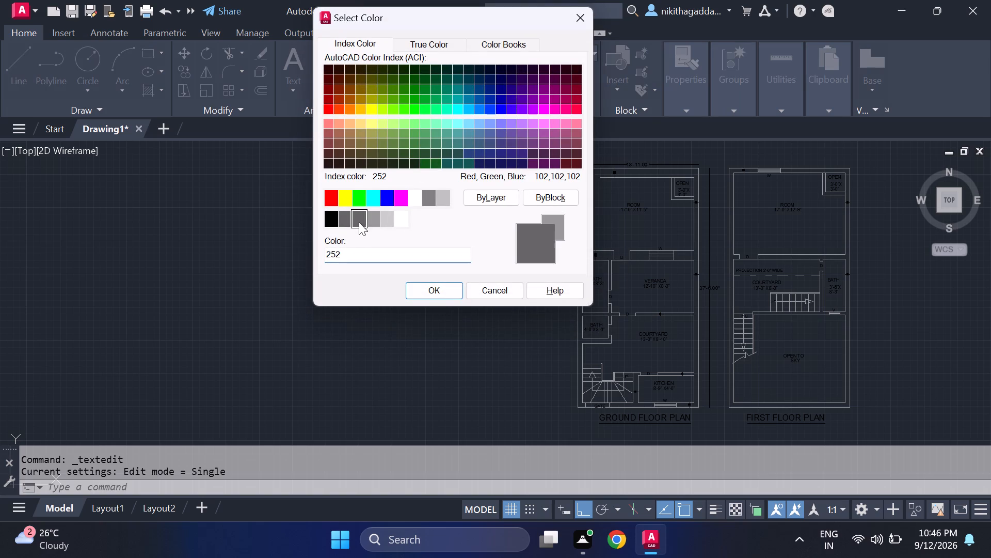
pyautogui.click(437, 287)
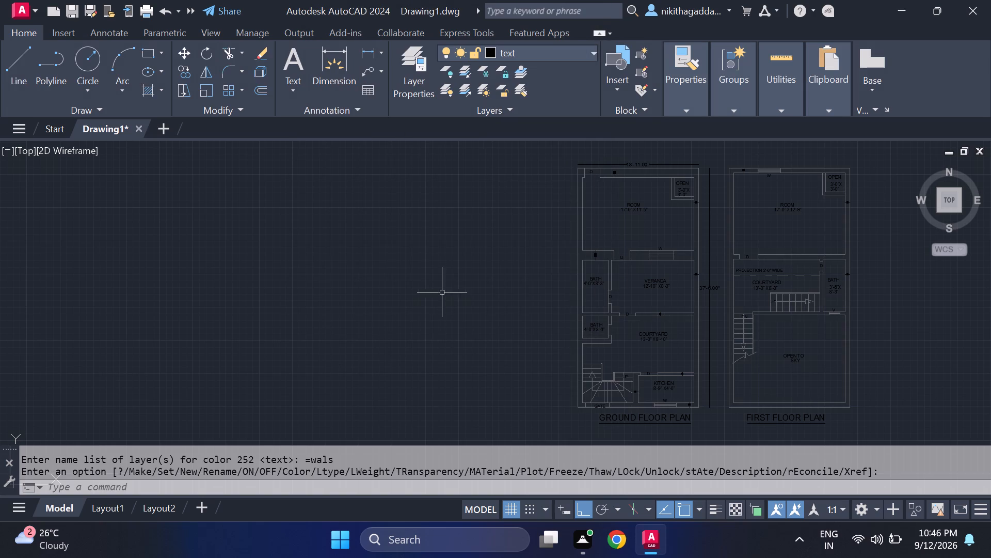
# Query the LOGFILENAME system variable to look up the drawing's log file path.
pyautogui.moveTo(450, 286); pyautogui.dragTo(363, 281, button='middle')
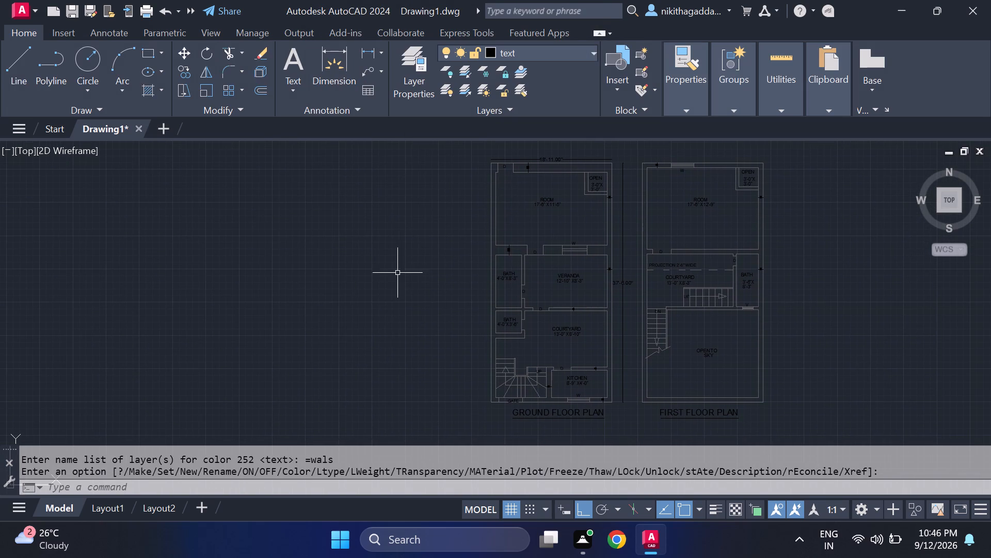
pyautogui.moveTo(424, 269); pyautogui.dragTo(234, 287, button='middle')
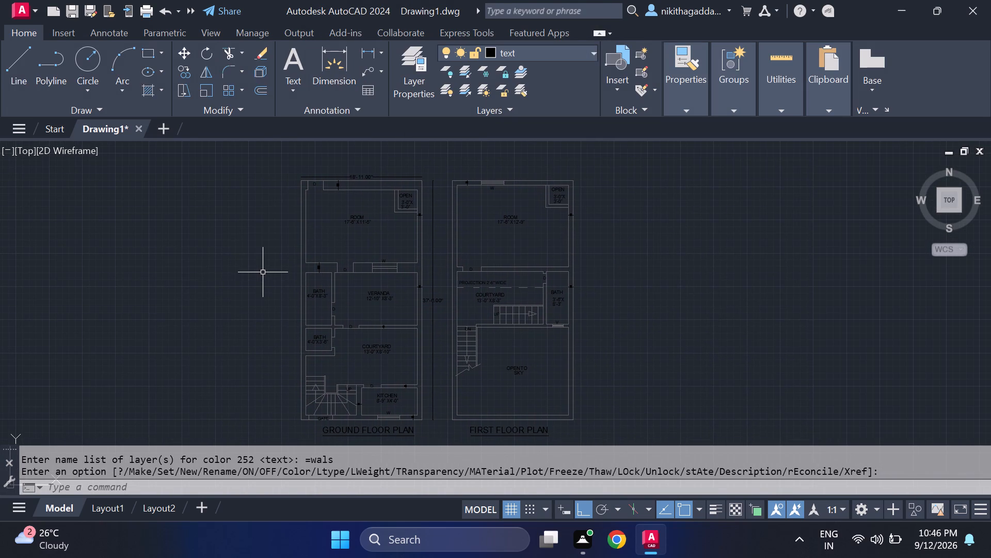
pyautogui.write('LOGD')
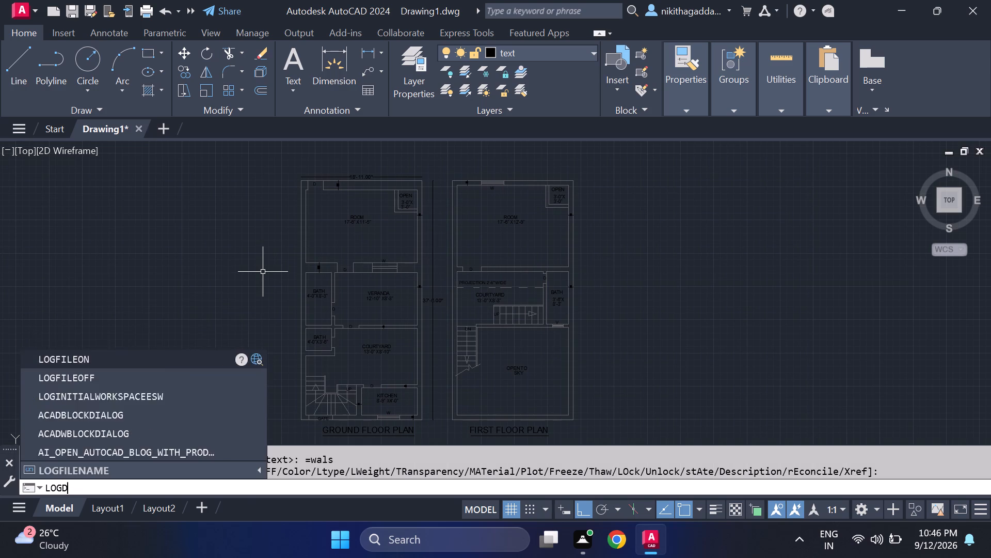
pyautogui.press('BackSpace')
pyautogui.write('FILE')
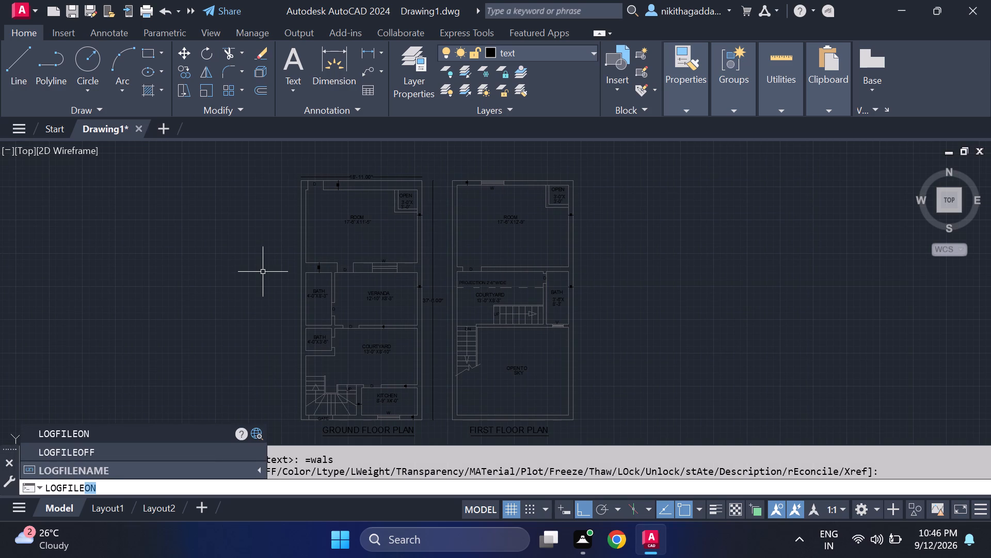
pyautogui.click(72, 470)
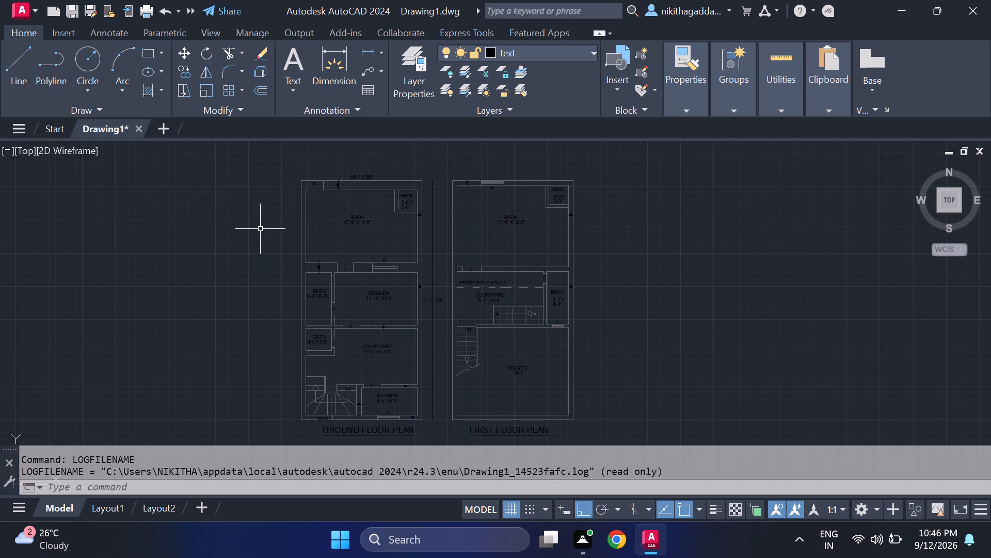
# Close the application, saving the changes to the drawing in the Documents folder as GROUND FLOOR& FIRST FLOOR PLAN.
pyautogui.click(988, 0)
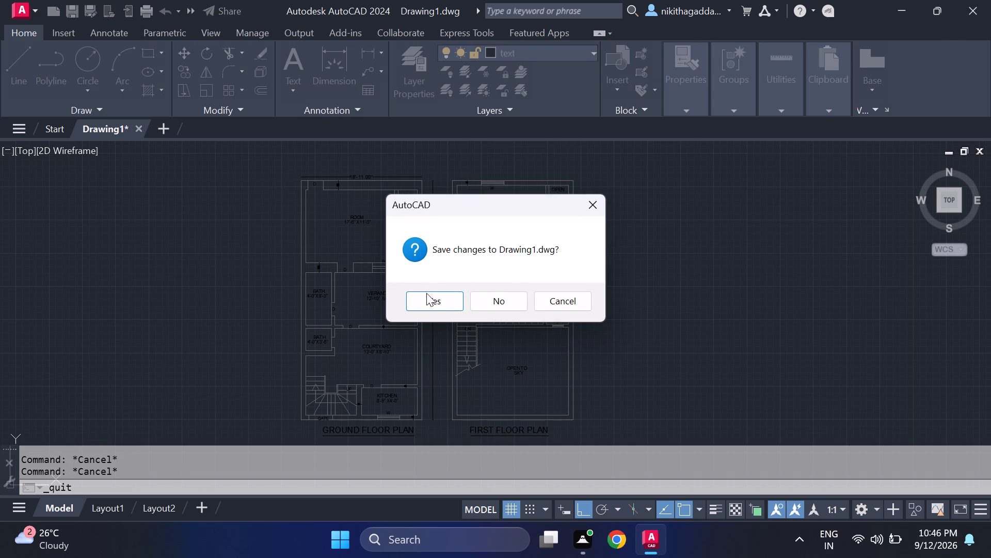
pyautogui.click(430, 301)
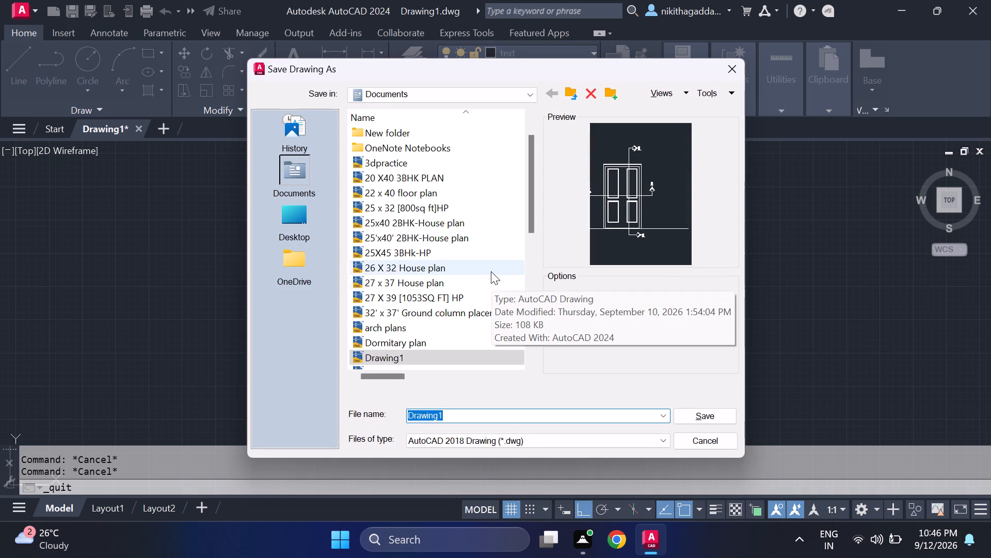
pyautogui.press('Delete')
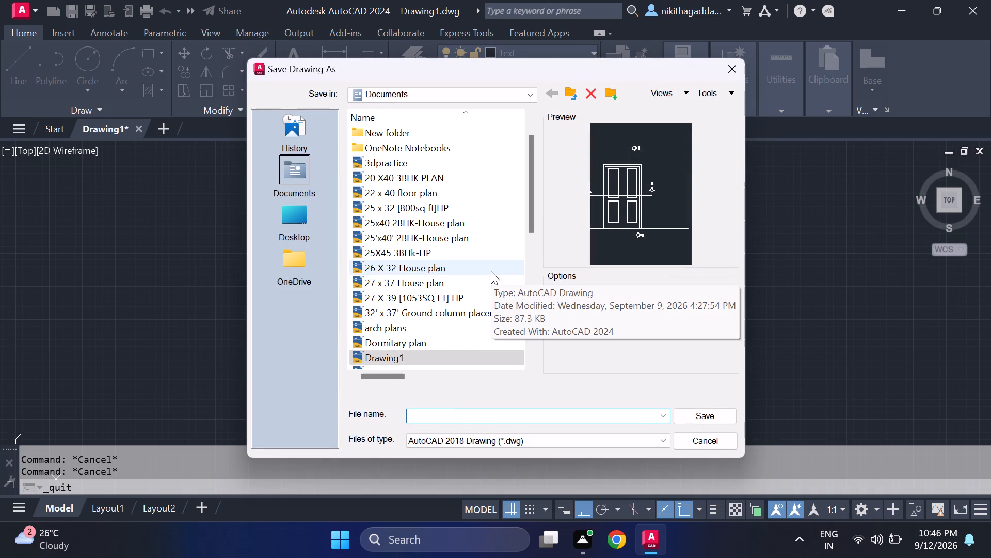
pyautogui.hotkey('shift', 'g')
pyautogui.press('BackSpace')
pyautogui.write('GP')
pyautogui.press('7')
pyautogui.press('BackSpace')
pyautogui.hotkey('shift', '&')
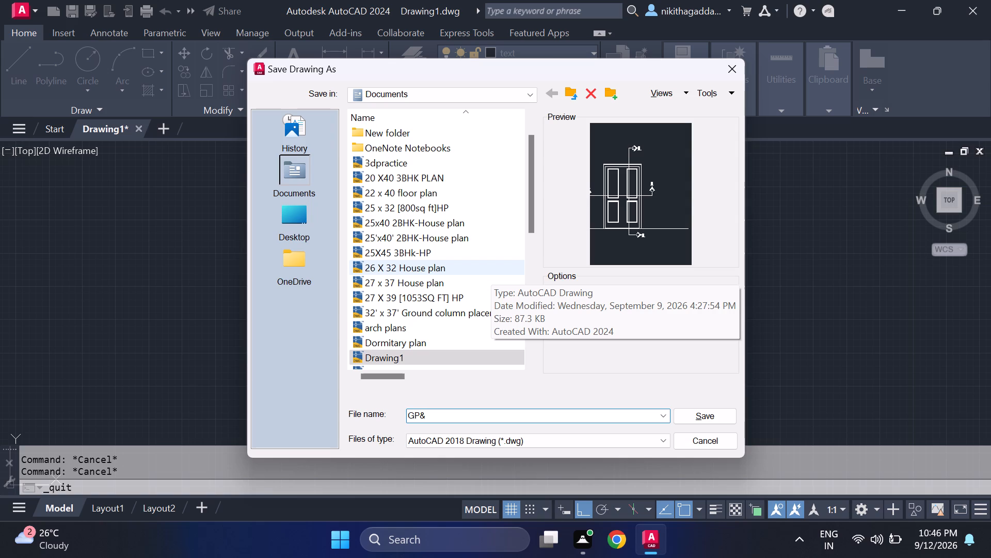
pyautogui.hotkey('shift', 'f')
pyautogui.press('BackSpace')
pyautogui.write('FF')
pyautogui.press('p')
pyautogui.press('BackSpace')
pyautogui.press('BackSpace')
pyautogui.press('BackSpace')
pyautogui.press('BackSpace')
pyautogui.press('BackSpace')
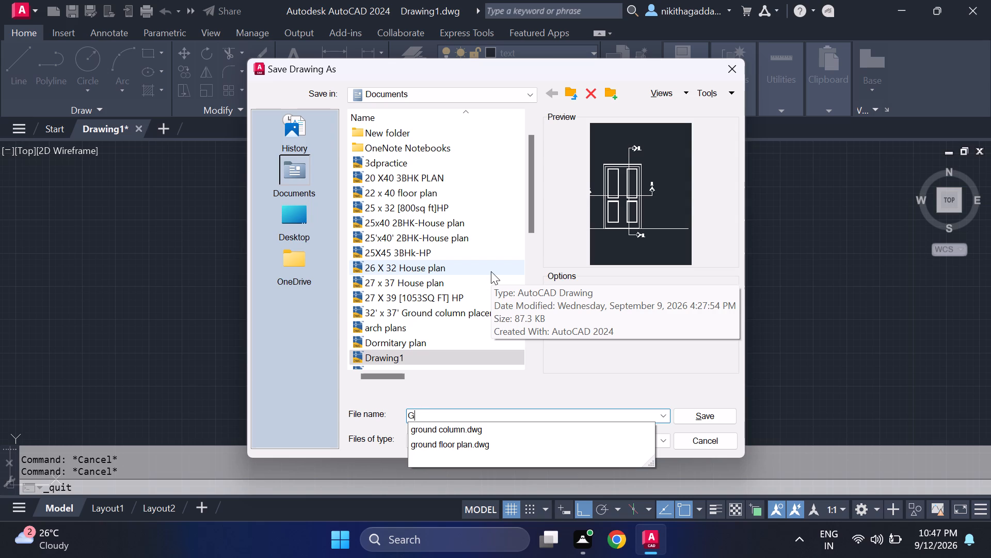
pyautogui.write('ROUND')
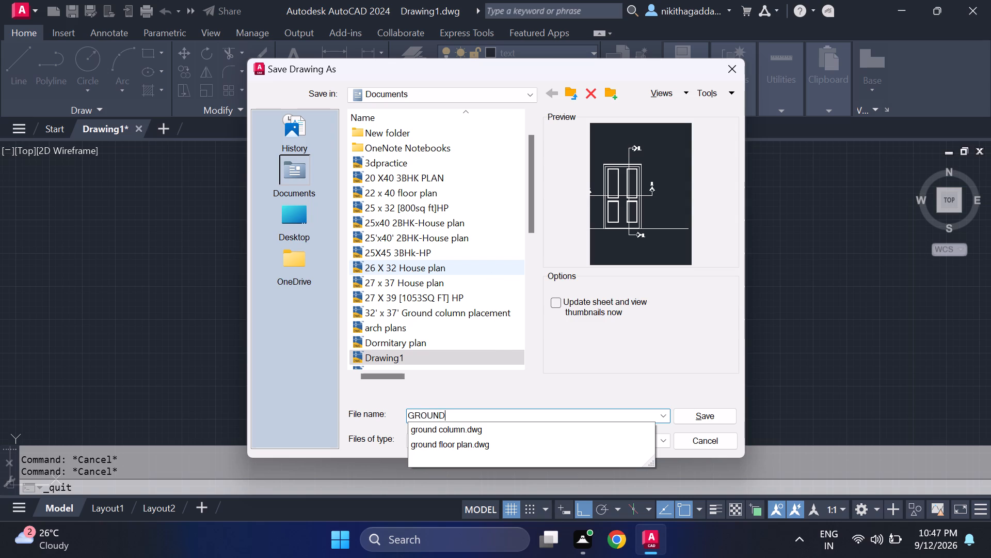
pyautogui.press('space')
pyautogui.write('FLO')
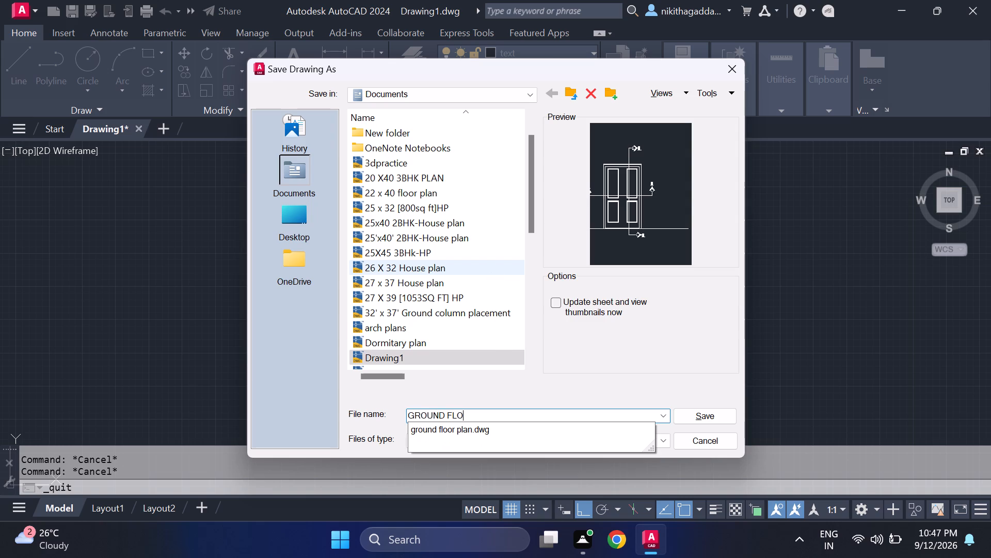
pyautogui.write('OR')
pyautogui.press('space')
pyautogui.press('BackSpace')
pyautogui.write('&')
pyautogui.press('space')
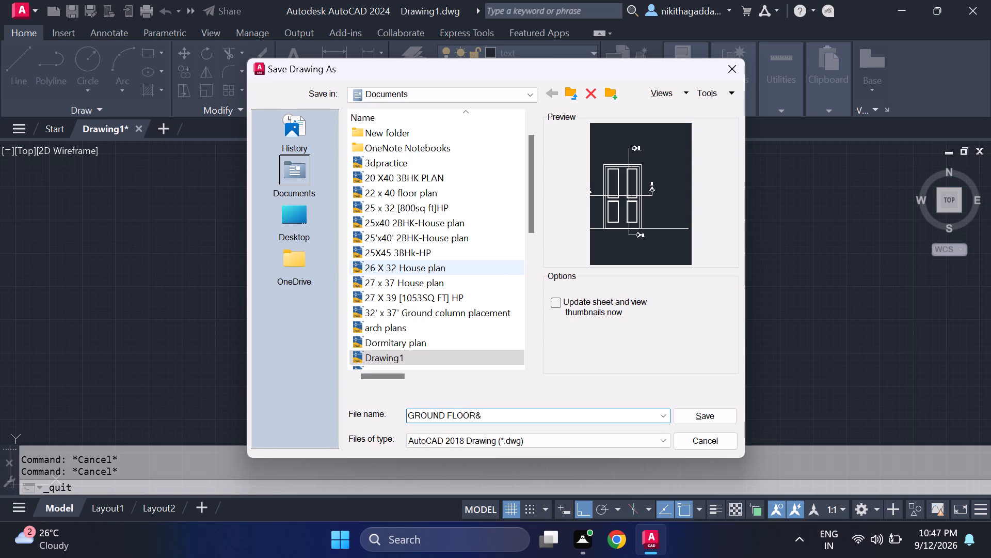
pyautogui.write('FIRST')
pyautogui.press('space')
pyautogui.write('FLOOR')
pyautogui.press('space')
pyautogui.write('PLAN')
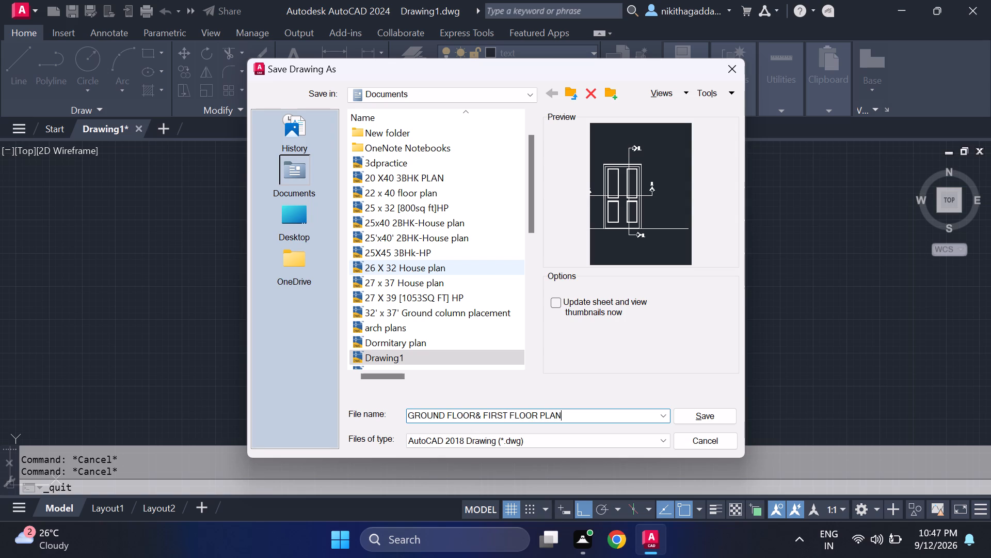
pyautogui.click(683, 413)
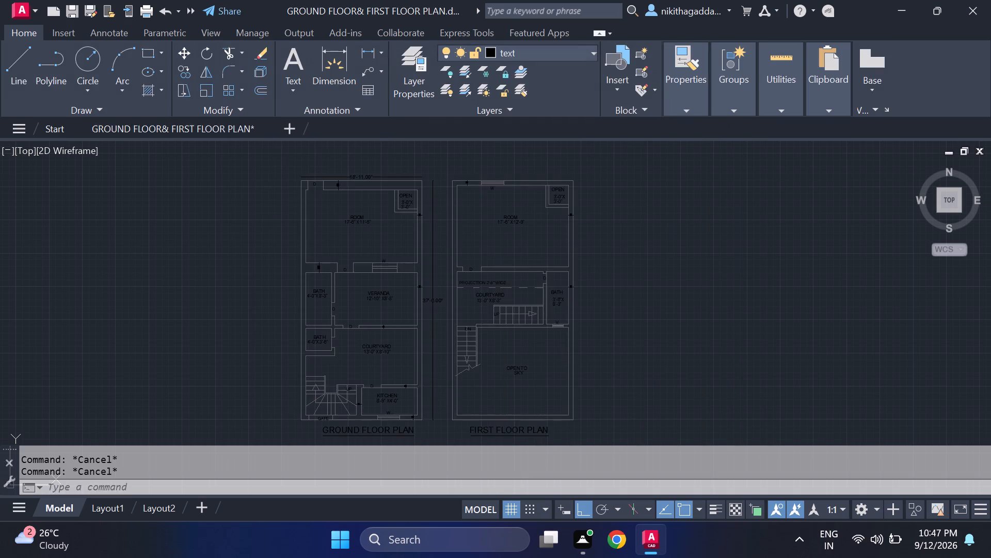
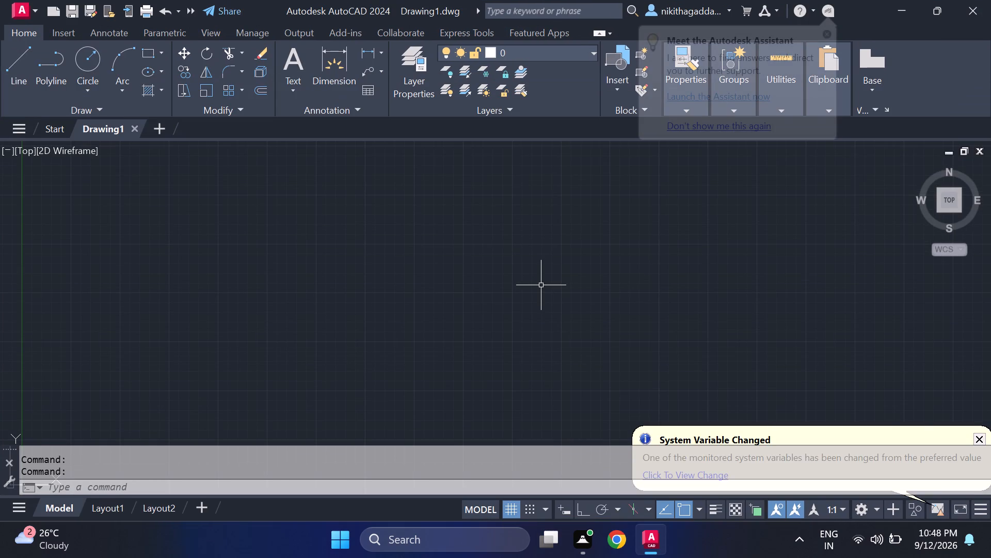
# Dismiss the Autodesk Assistant and System Variable Changed notifications.
pyautogui.scroll(-3, 545, 286)
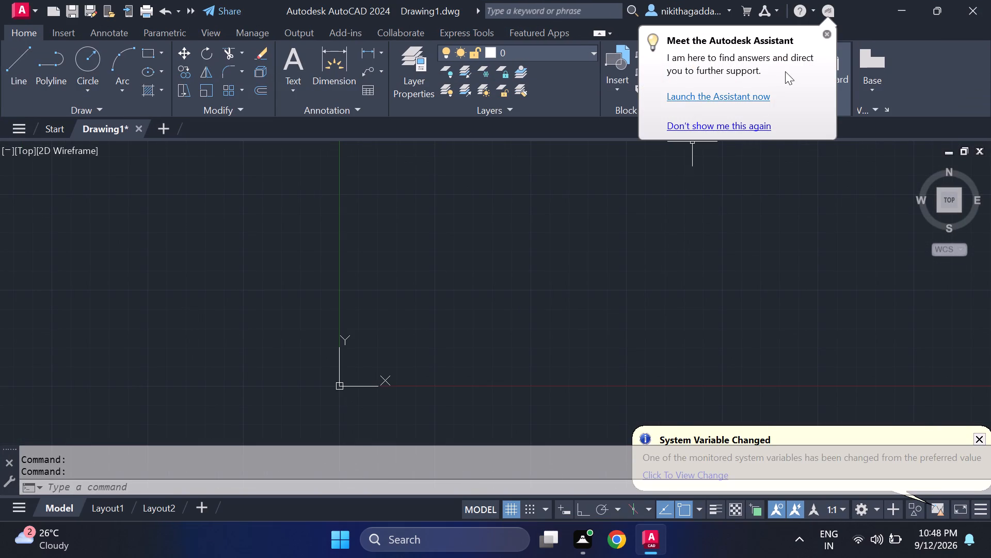
pyautogui.click(828, 34)
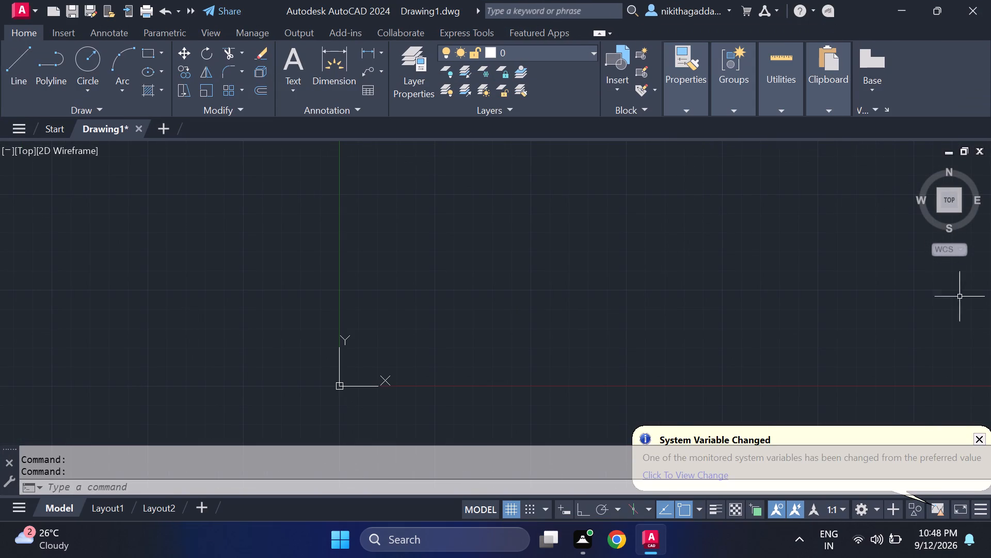
pyautogui.click(981, 437)
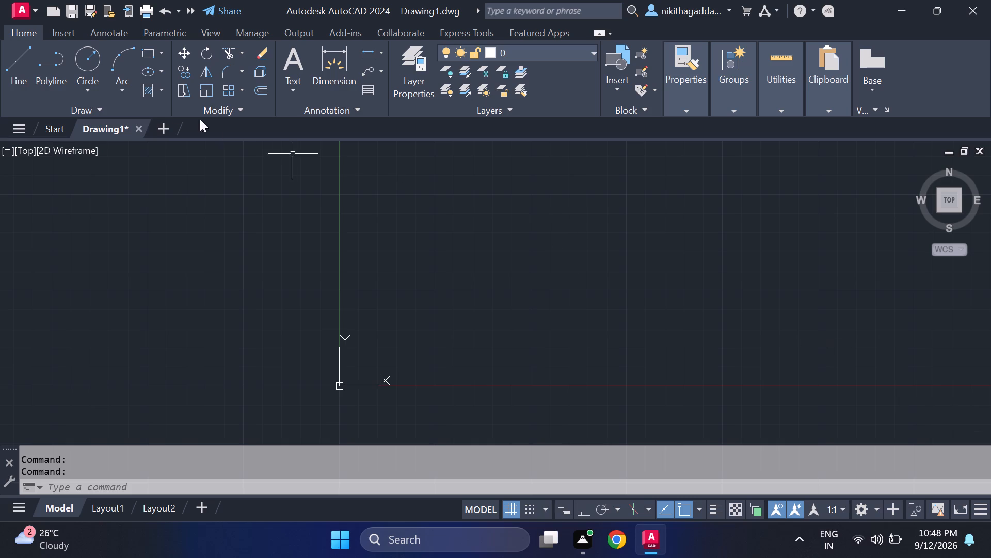
# Open the GROUND FLOOR& FIRST FLOOR PLAN drawing from the Documents folder.
pyautogui.click(15, 124)
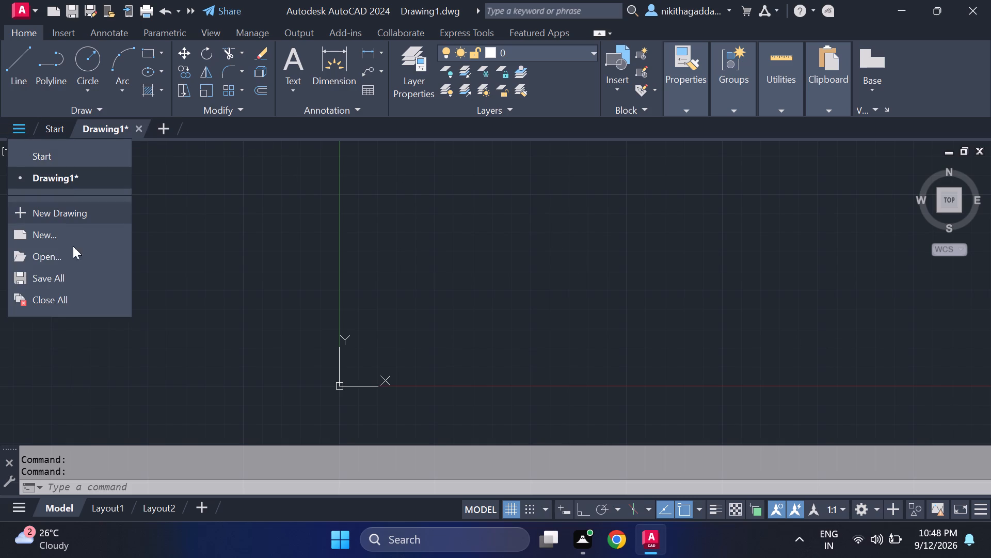
pyautogui.click(81, 258)
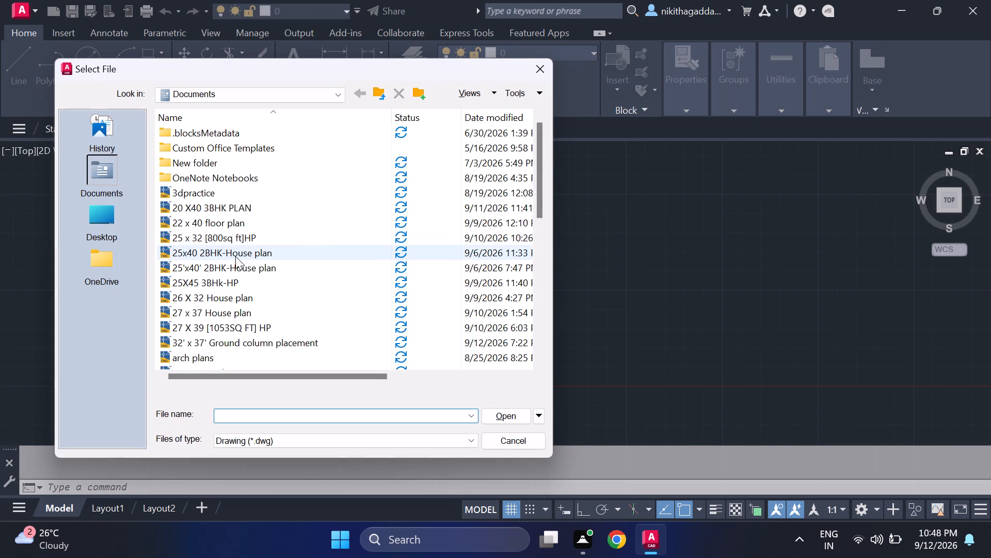
pyautogui.scroll(-2, 237, 258)
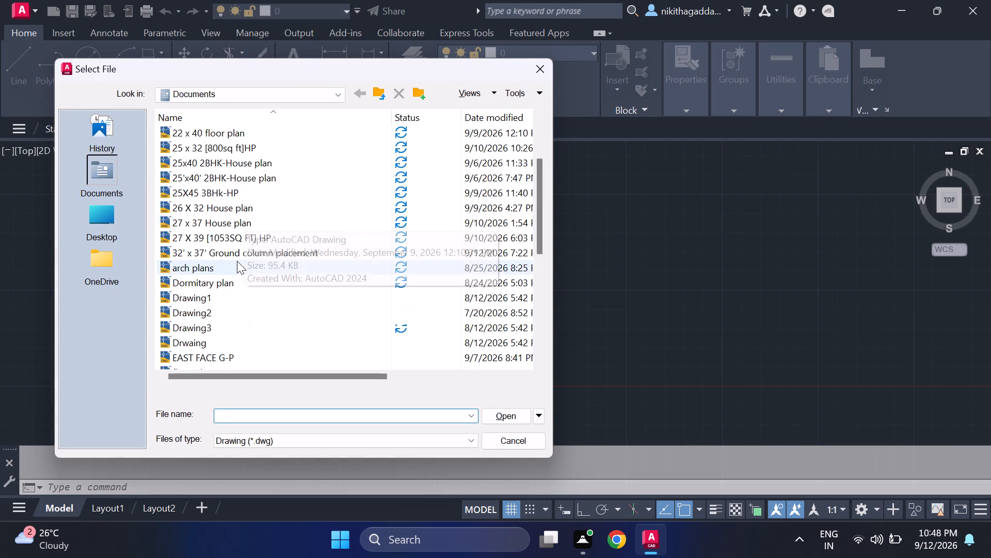
pyautogui.scroll(-2, 238, 249)
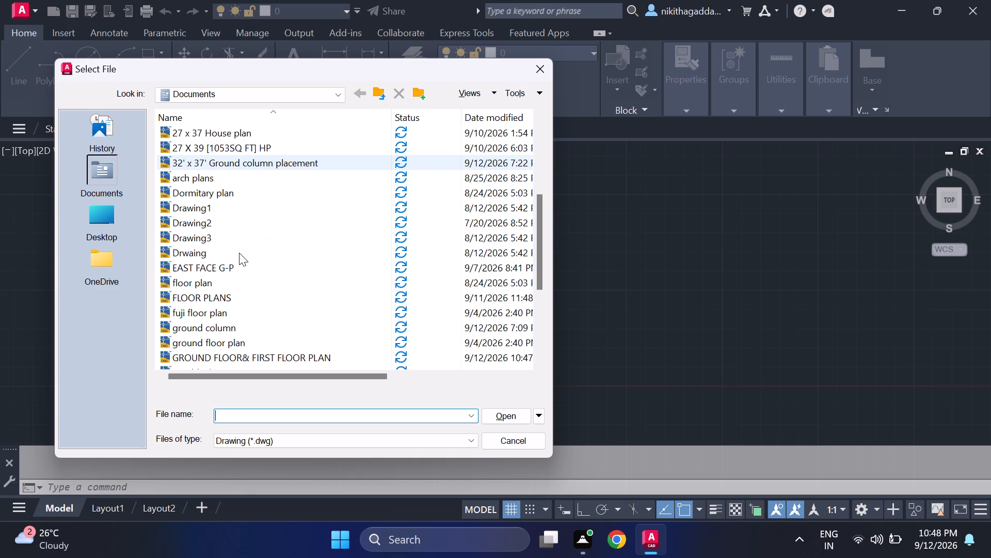
pyautogui.click(228, 358)
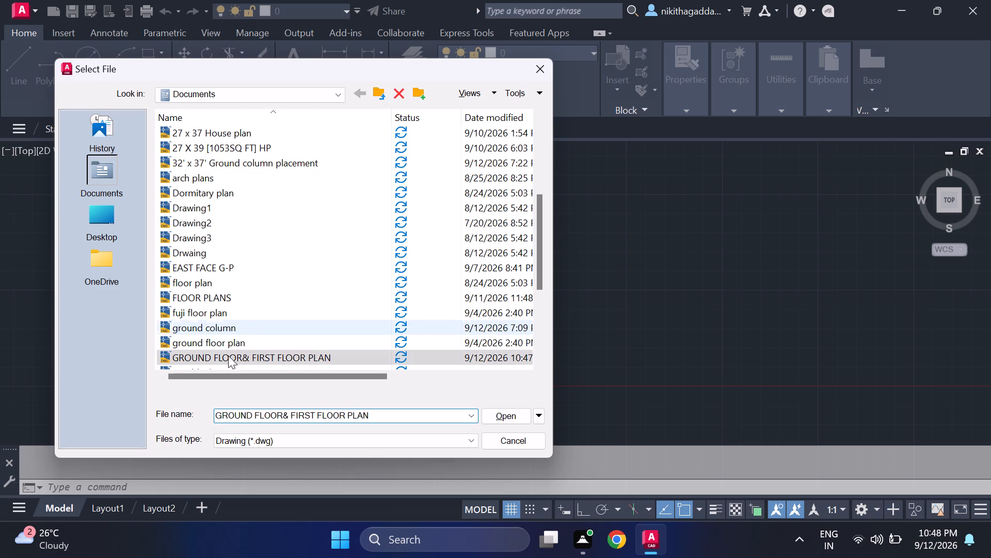
pyautogui.click(498, 414)
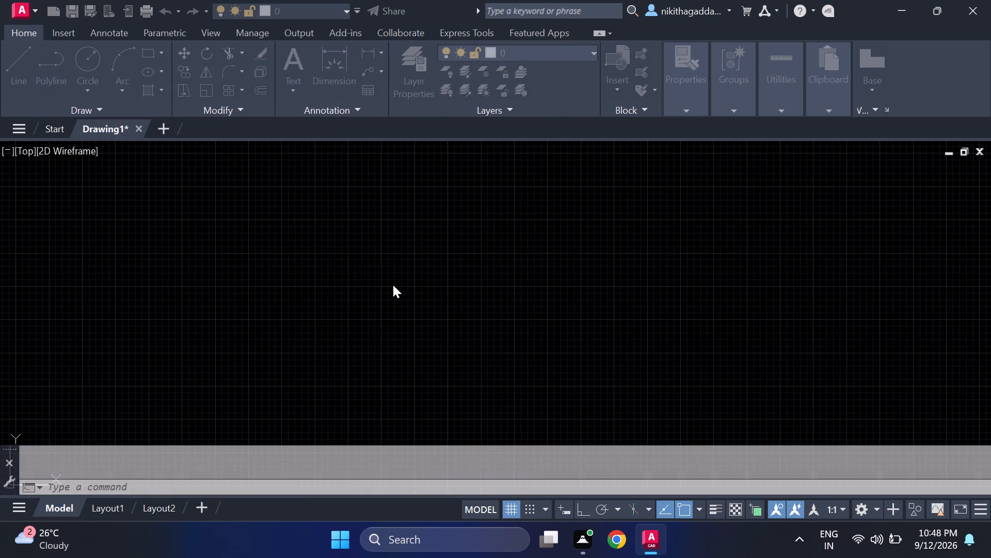
# Delete the existing viewport from the Layout1 sheet.
pyautogui.scroll(-1, 296, 1)
pyautogui.scroll(-1, 384, 215)
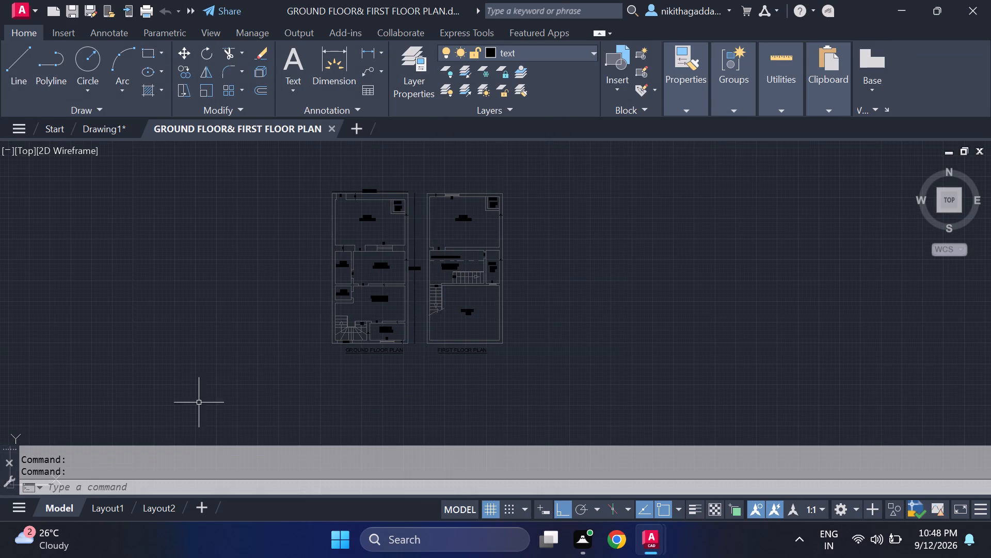
pyautogui.click(102, 509)
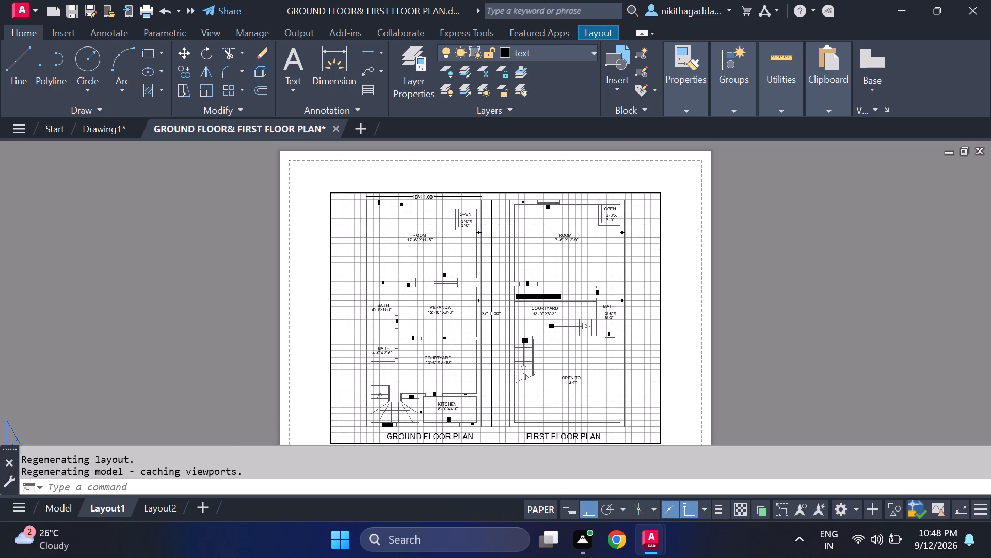
pyautogui.click(684, 178)
pyautogui.click(346, 410)
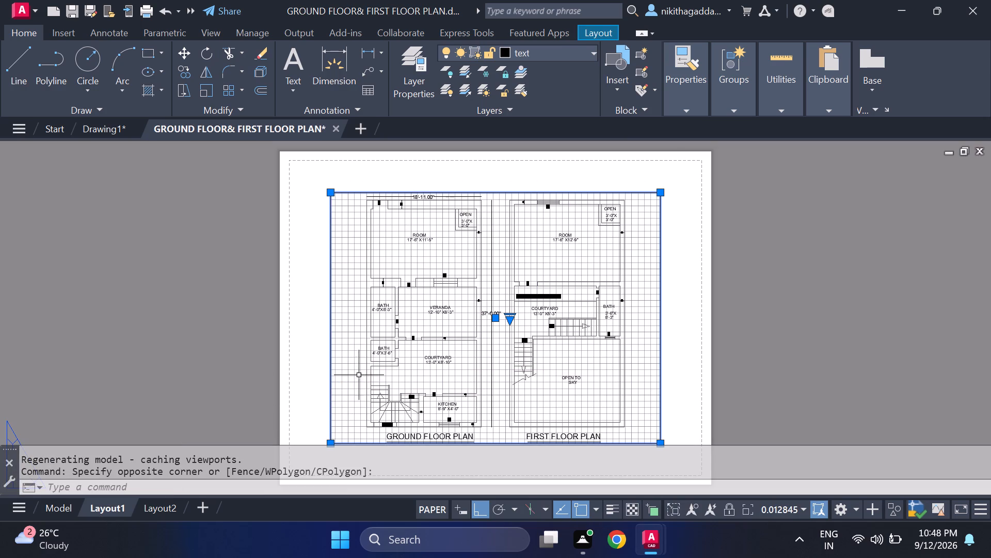
pyautogui.press('Delete')
# Modify Layout1's page setup to plotter DWG To PDF.pc3, paper ISO full bleed A4 (297.00 x 210.00 MM) and scale 1:1.
pyautogui.rightClick(114, 509)
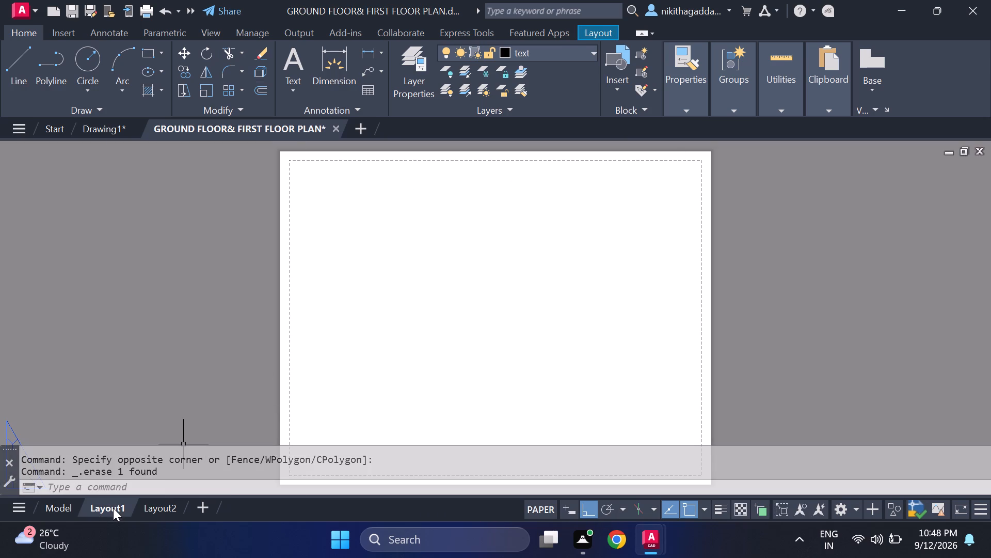
pyautogui.click(209, 290)
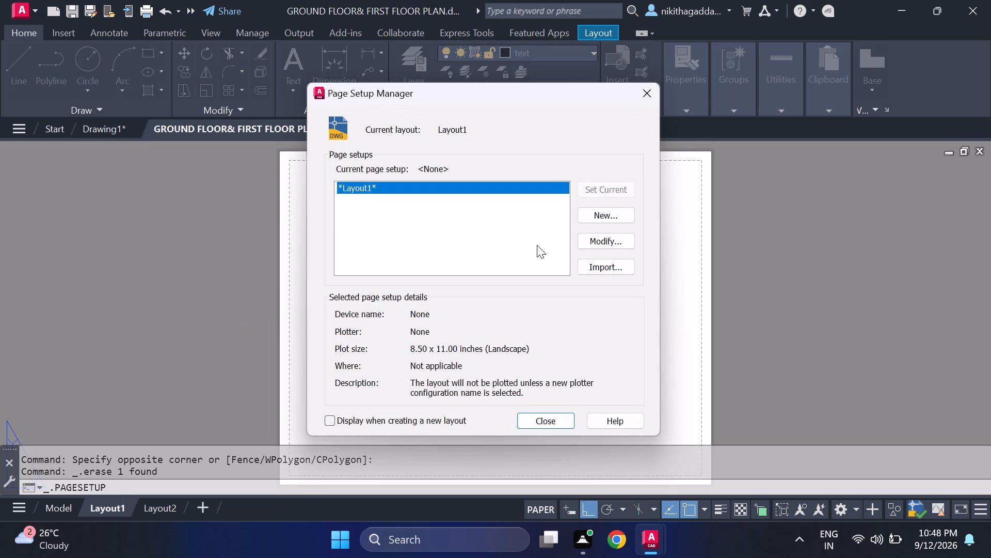
pyautogui.click(603, 242)
pyautogui.click(388, 158)
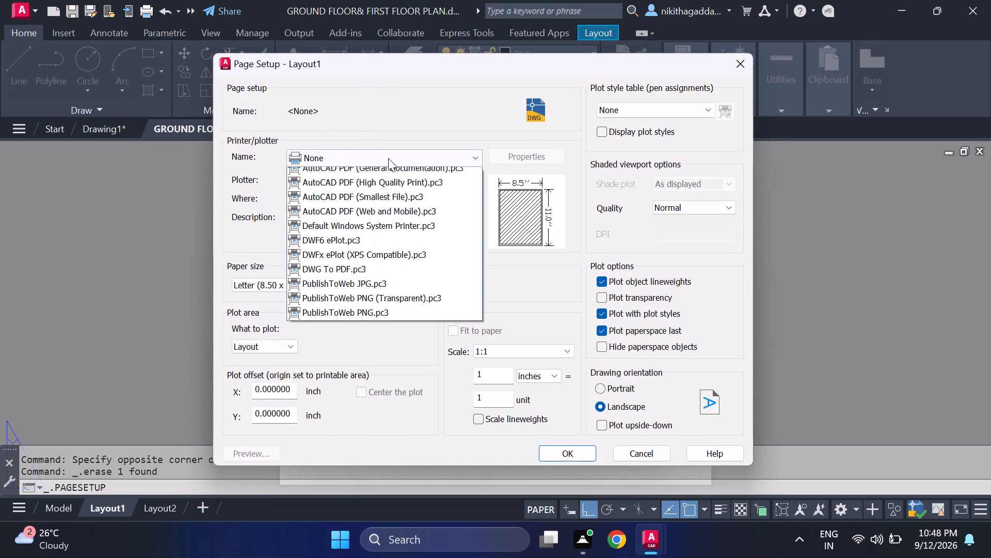
pyautogui.click(343, 317)
pyautogui.click(361, 285)
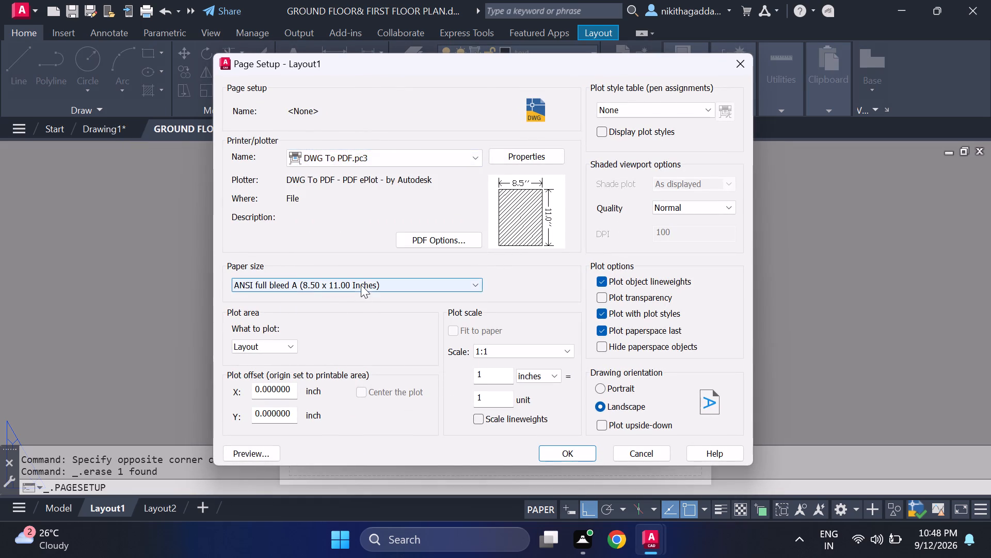
pyautogui.scroll(-6, 352, 245)
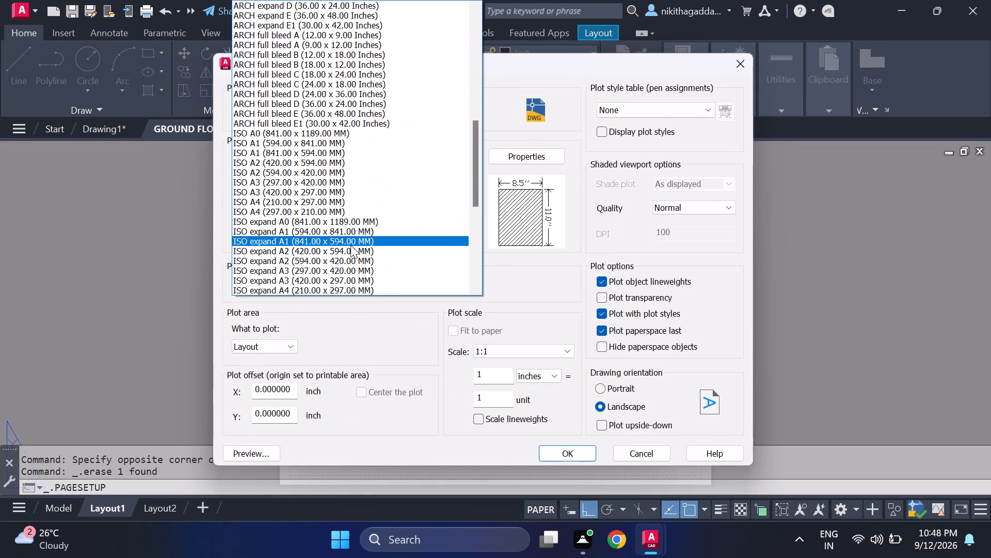
pyautogui.scroll(-6, 350, 245)
pyautogui.click(321, 230)
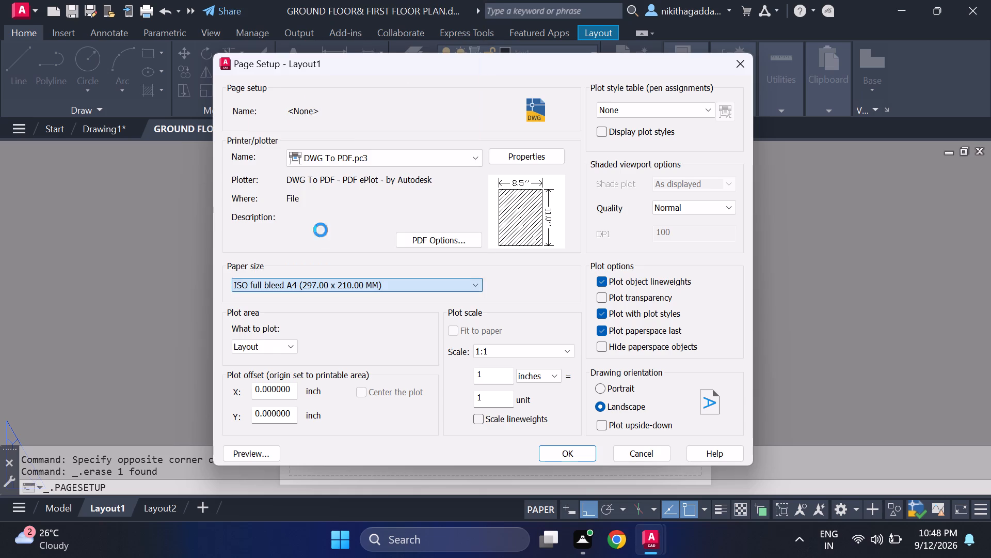
pyautogui.click(515, 353)
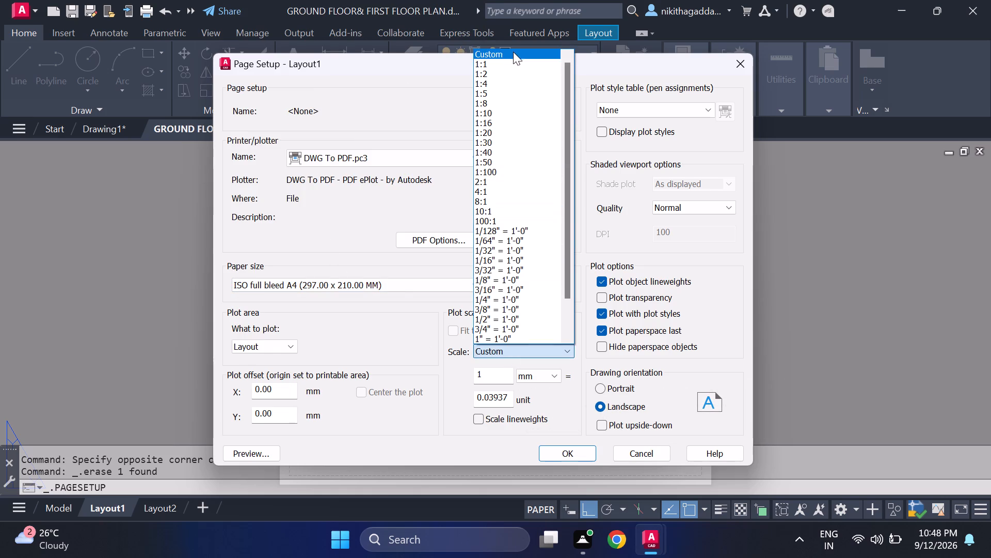
pyautogui.click(502, 59)
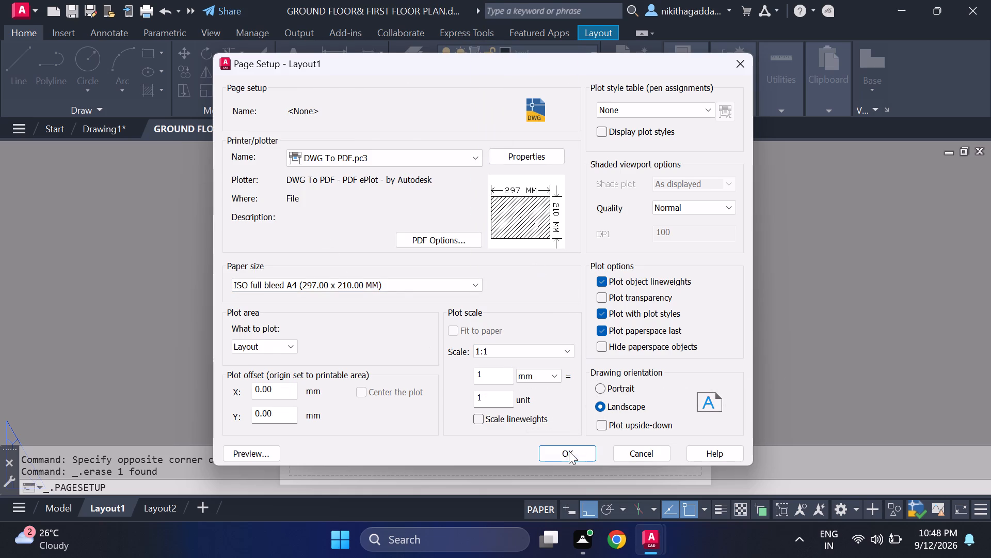
pyautogui.click(569, 451)
pyautogui.click(625, 189)
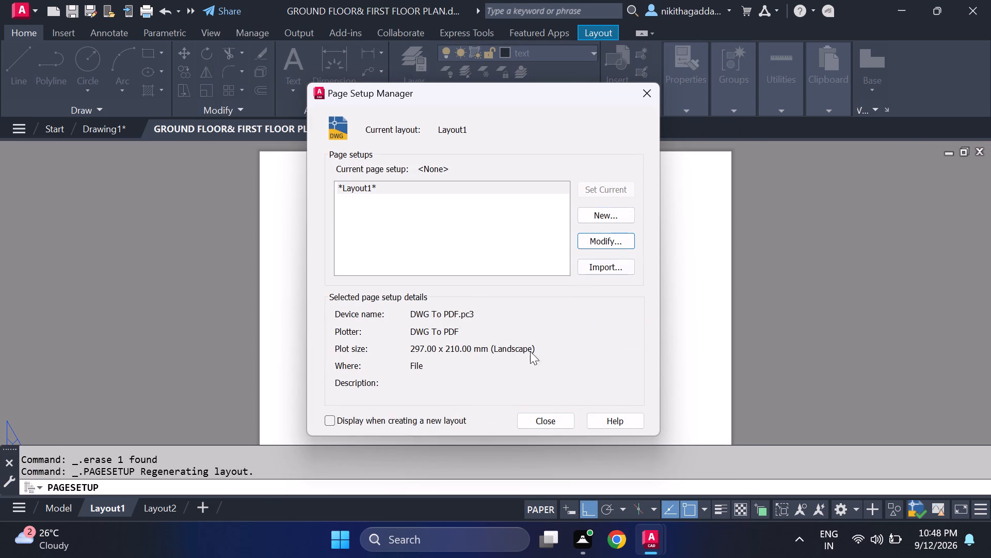
pyautogui.click(545, 420)
# Create a single viewport on Layout1 spanning the whole A4 sheet from corner to corner.
pyautogui.moveTo(502, 343); pyautogui.dragTo(505, 326, button='middle')
pyautogui.scroll(1, 507, 327)
pyautogui.scroll(-2, 511, 330)
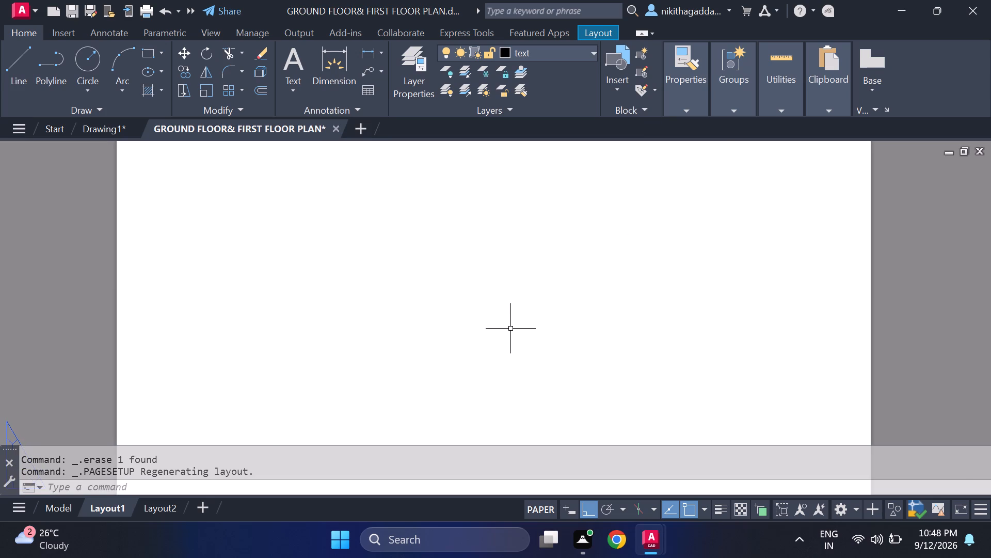
pyautogui.write('VIEWPO')
pyautogui.write('RTS')
pyautogui.press('Return')
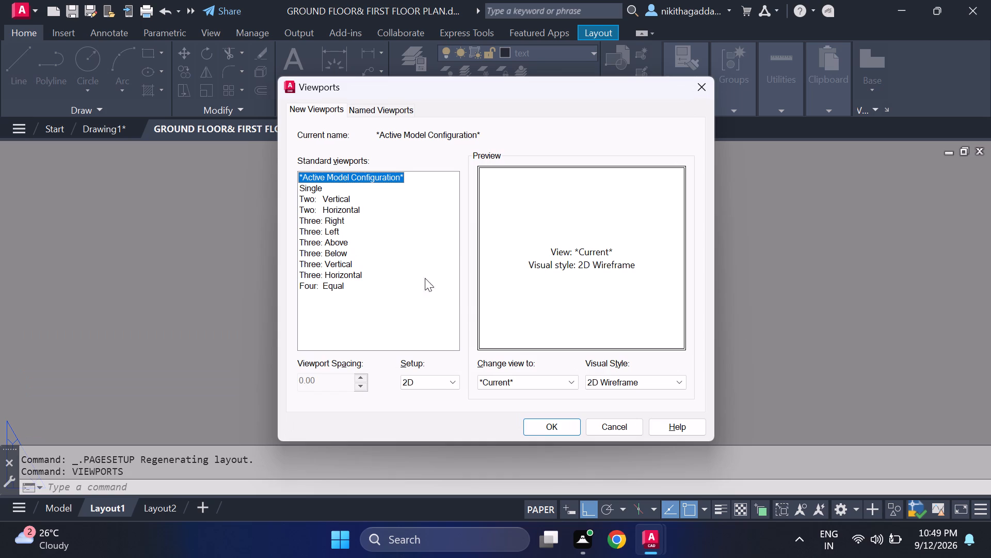
pyautogui.click(303, 184)
pyautogui.click(550, 424)
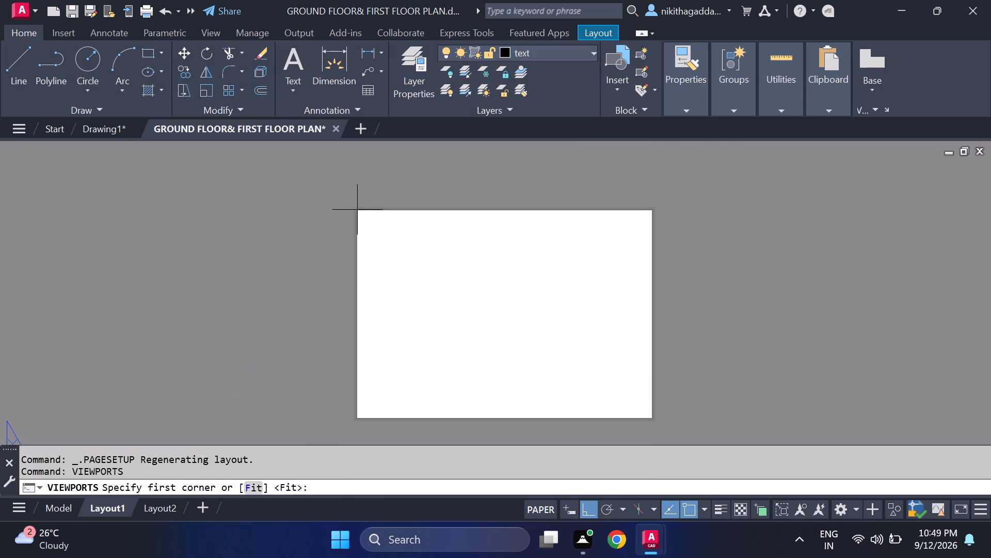
pyautogui.click(357, 210)
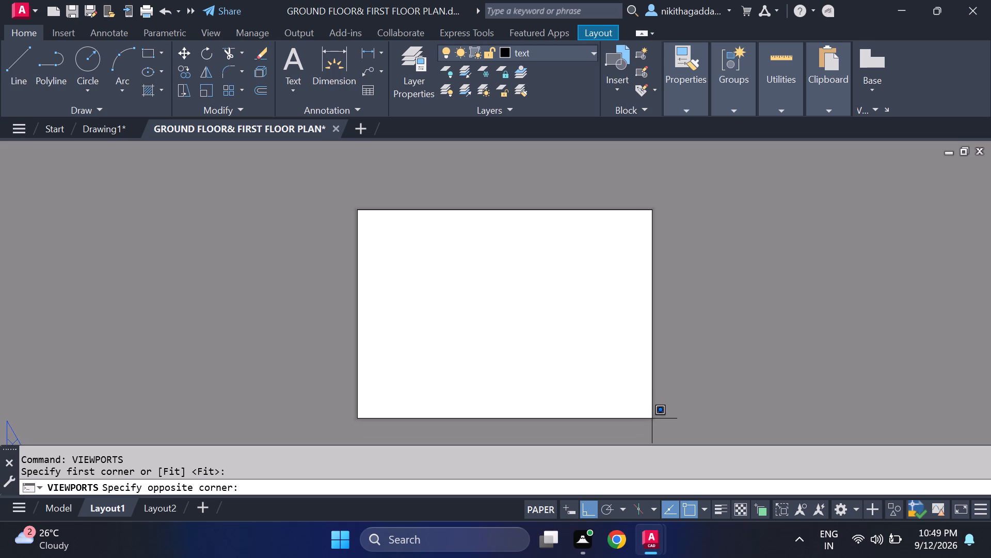
pyautogui.click(652, 419)
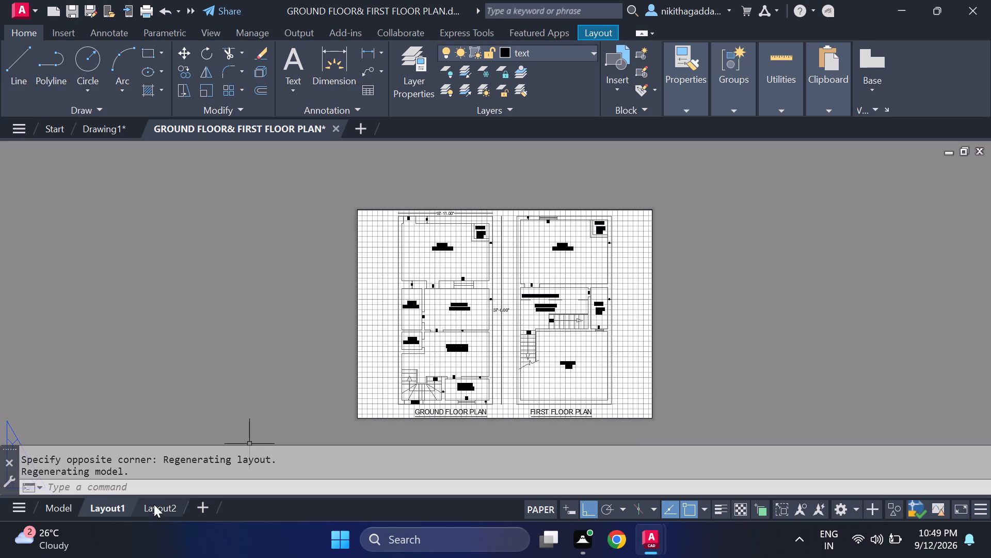
# Preview Layout1 as a single-sheet plot, examine the walls, labels and stairs of both floor plans, and close the preview.
pyautogui.rightClick(111, 506)
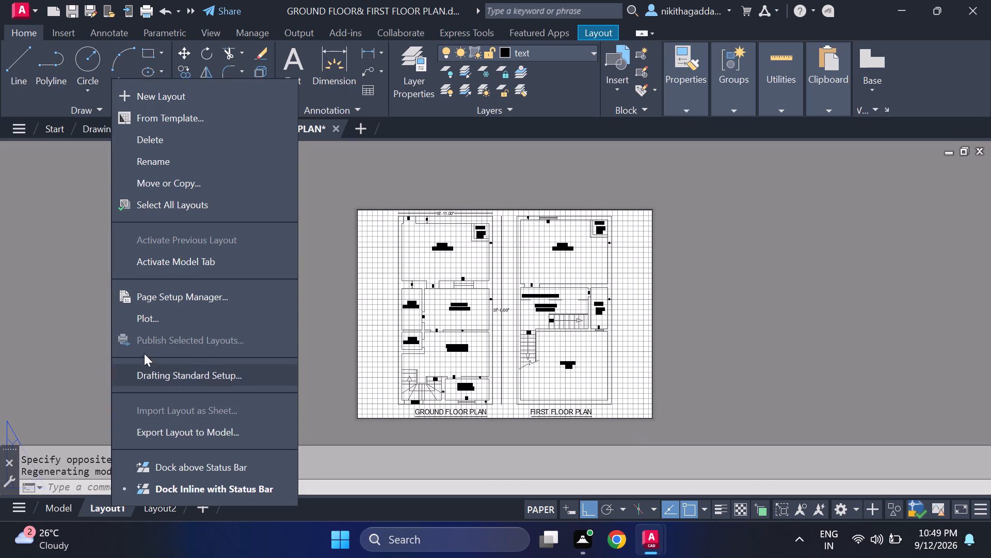
pyautogui.click(162, 321)
pyautogui.click(407, 297)
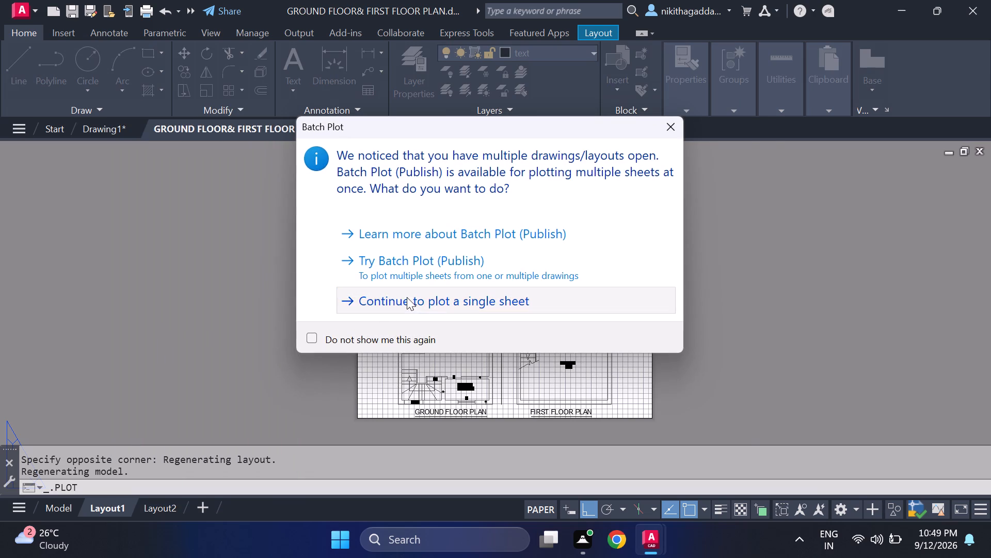
pyautogui.click(253, 453)
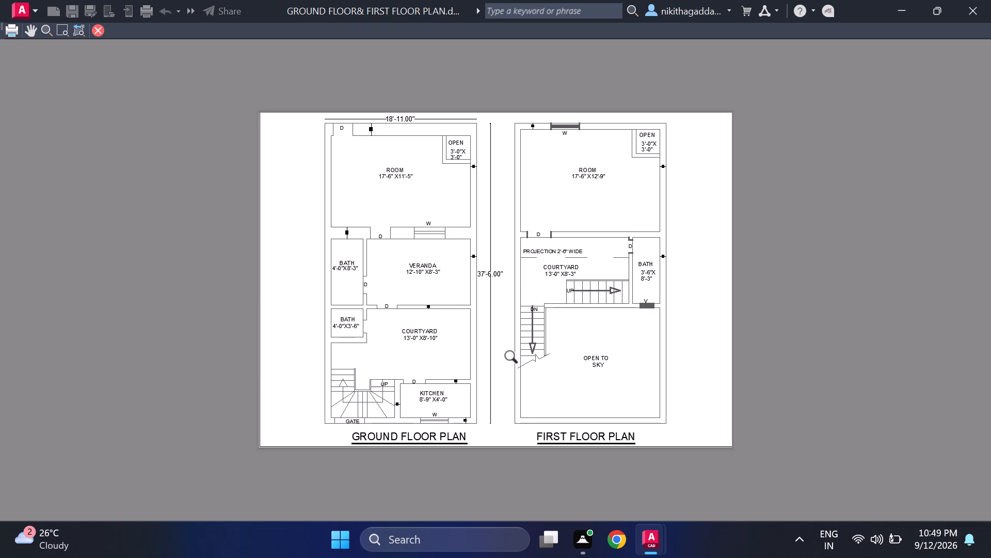
pyautogui.scroll(2, 548, 315)
pyautogui.scroll(-2, 548, 320)
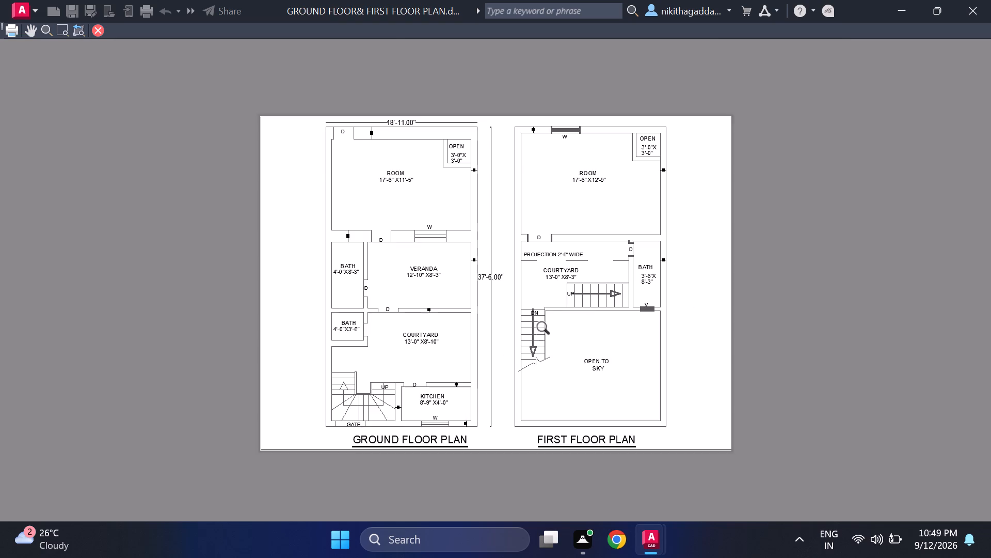
pyautogui.scroll(2, 547, 327)
pyautogui.scroll(-2, 546, 330)
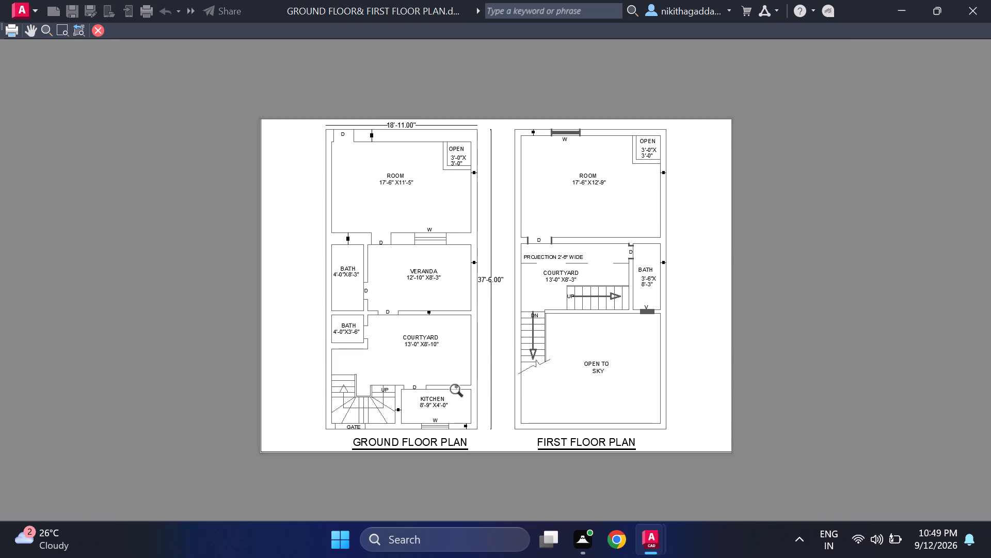
pyautogui.scroll(1, 646, 317)
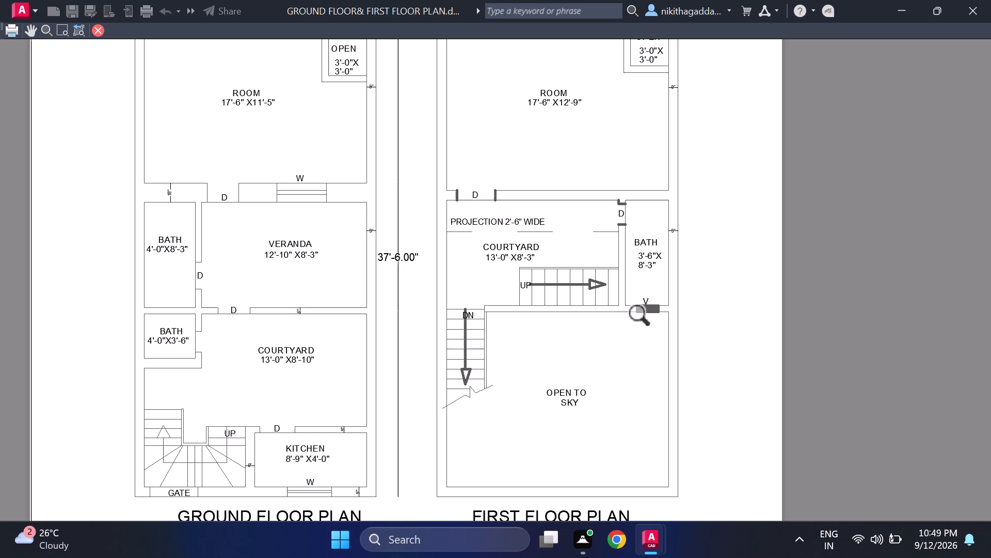
pyautogui.scroll(5, 647, 321)
pyautogui.scroll(-3, 668, 302)
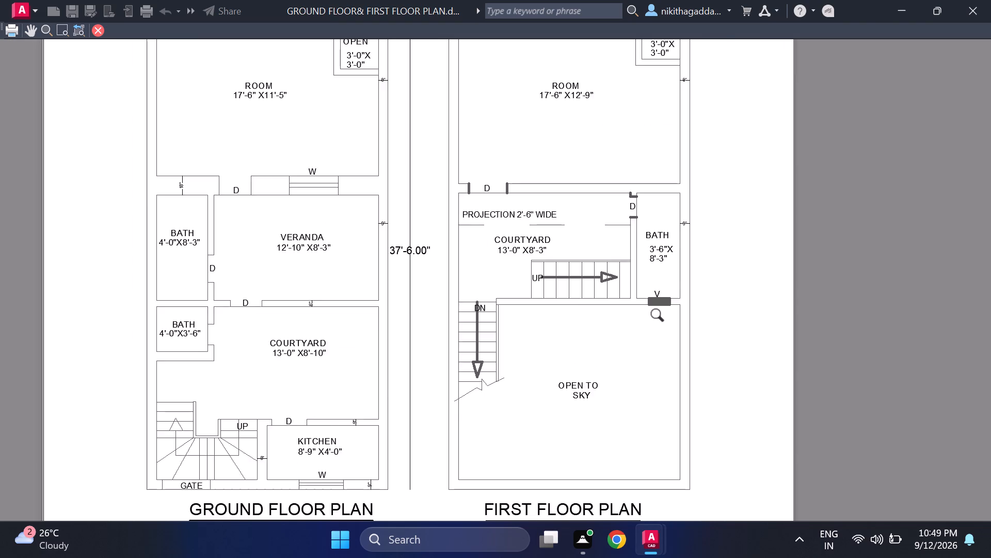
pyautogui.scroll(-1, 661, 317)
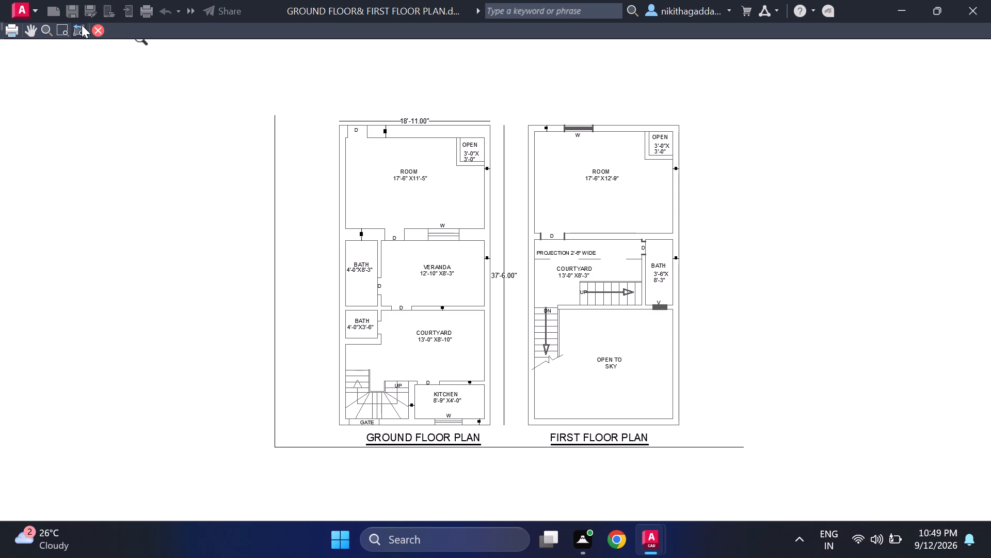
pyautogui.click(95, 28)
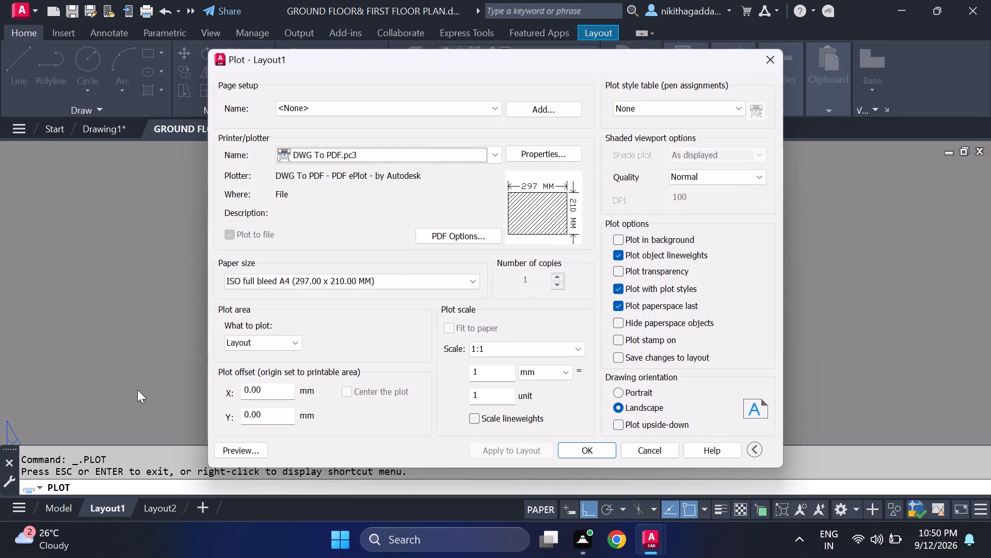
# Close the plot setup and check the empty areas around both floor plans in model space for stray objects.
pyautogui.click(779, 51)
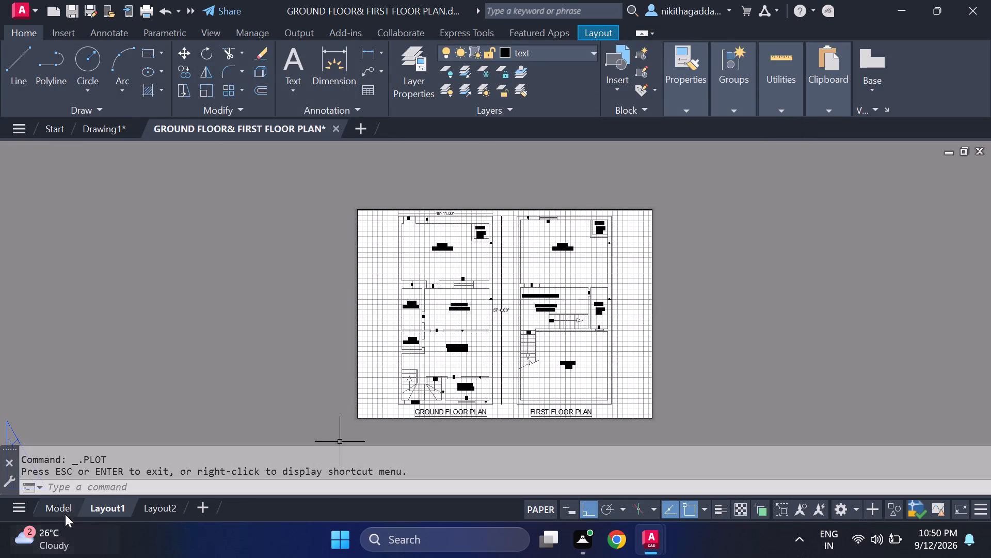
pyautogui.click(65, 508)
pyautogui.scroll(-1, 305, 306)
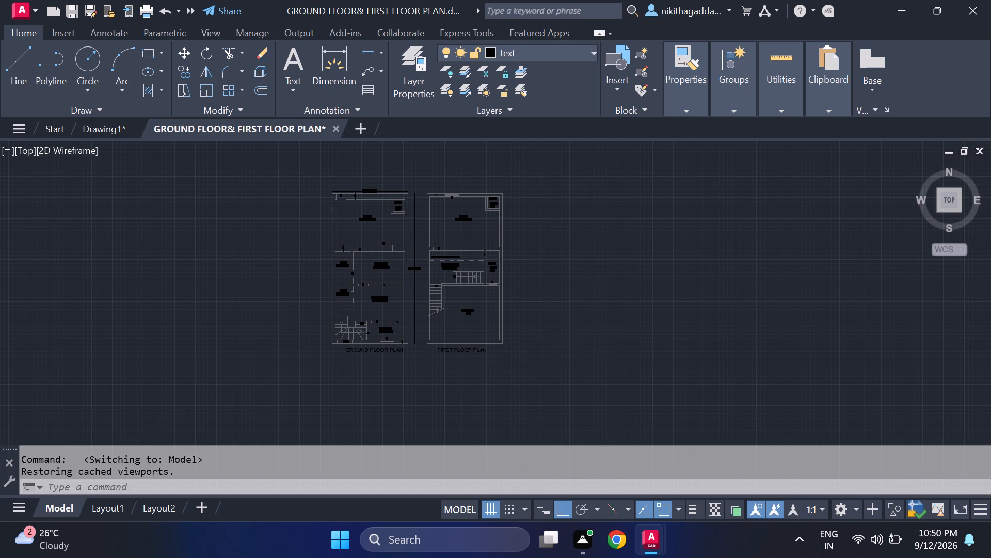
pyautogui.moveTo(304, 306); pyautogui.dragTo(304, 320, button='middle')
pyautogui.scroll(2, 304, 320)
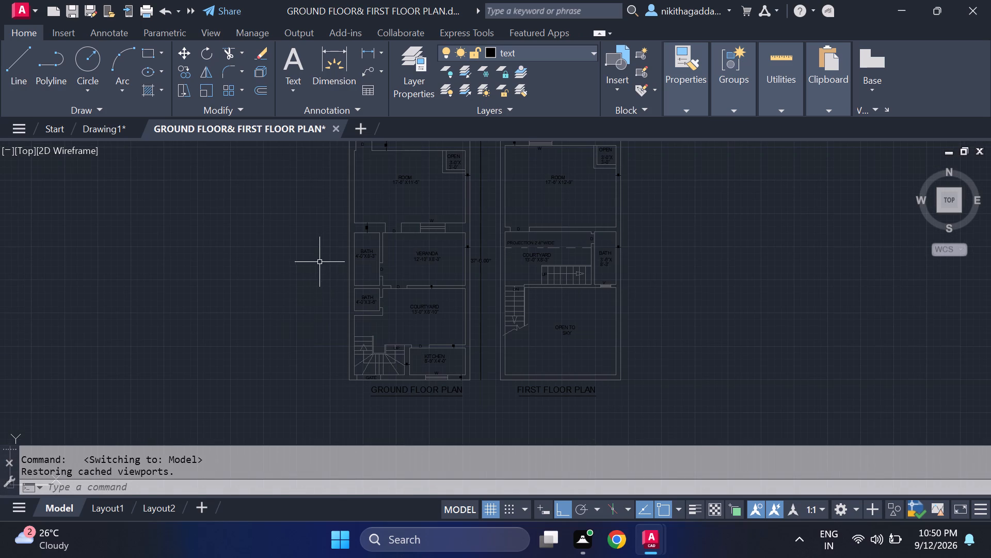
pyautogui.moveTo(325, 252); pyautogui.dragTo(312, 259)
pyautogui.click(0, 389)
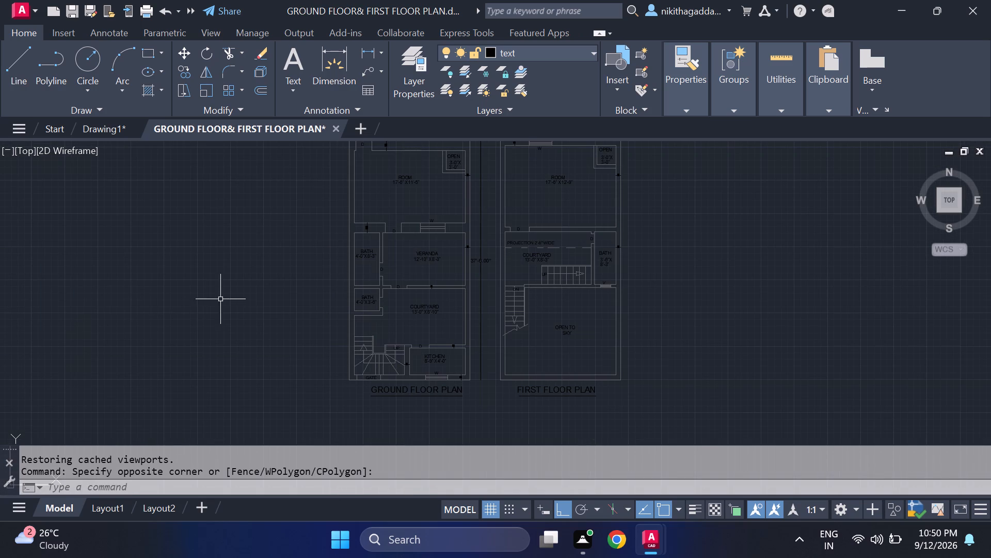
pyautogui.press('Delete')
pyautogui.scroll(-2, 254, 286)
pyautogui.moveTo(253, 293); pyautogui.dragTo(250, 330, button='middle')
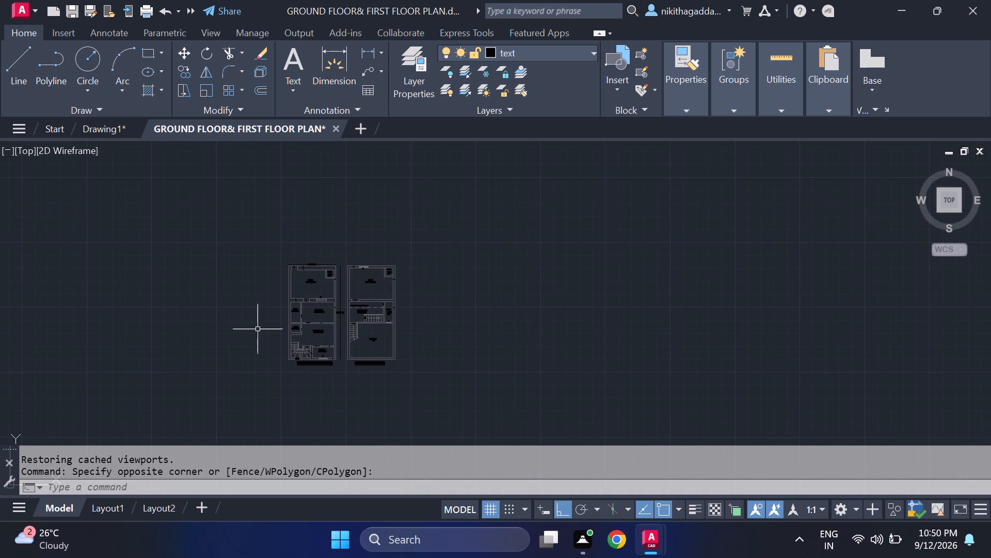
pyautogui.scroll(1, 385, 277)
pyautogui.click(420, 185)
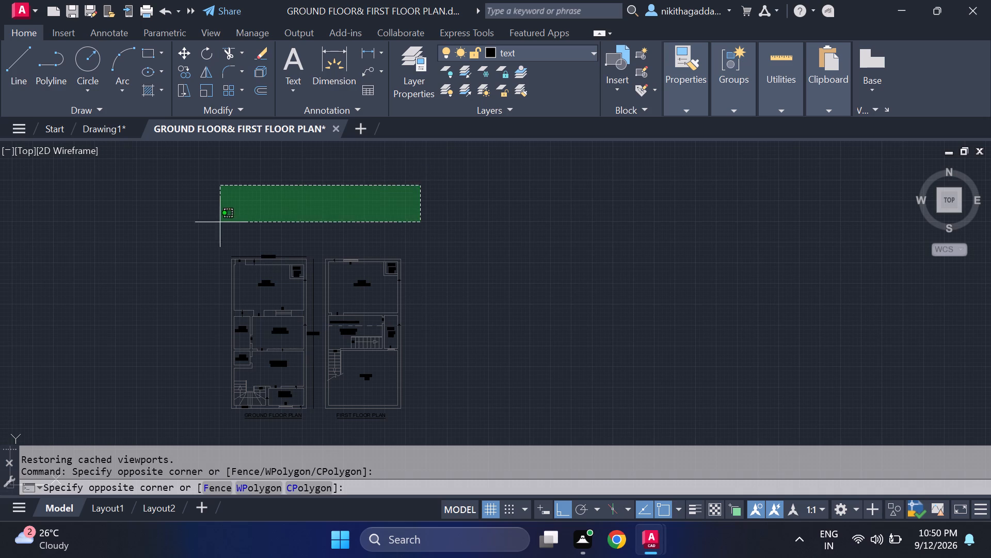
pyautogui.click(153, 224)
pyautogui.moveTo(585, 282); pyautogui.dragTo(577, 287)
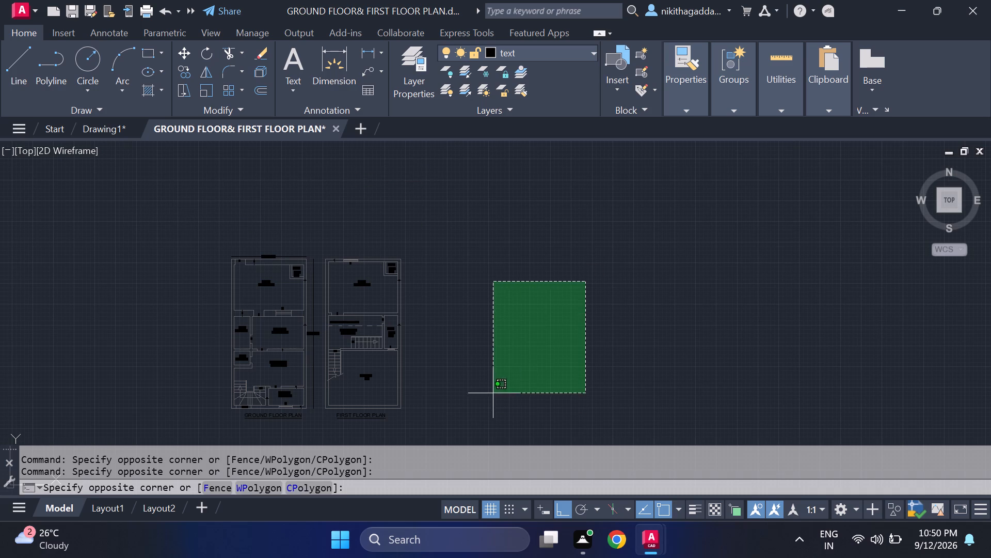
pyautogui.click(450, 417)
pyautogui.moveTo(492, 383); pyautogui.dragTo(590, 239, button='middle')
pyautogui.moveTo(584, 291); pyautogui.dragTo(585, 298)
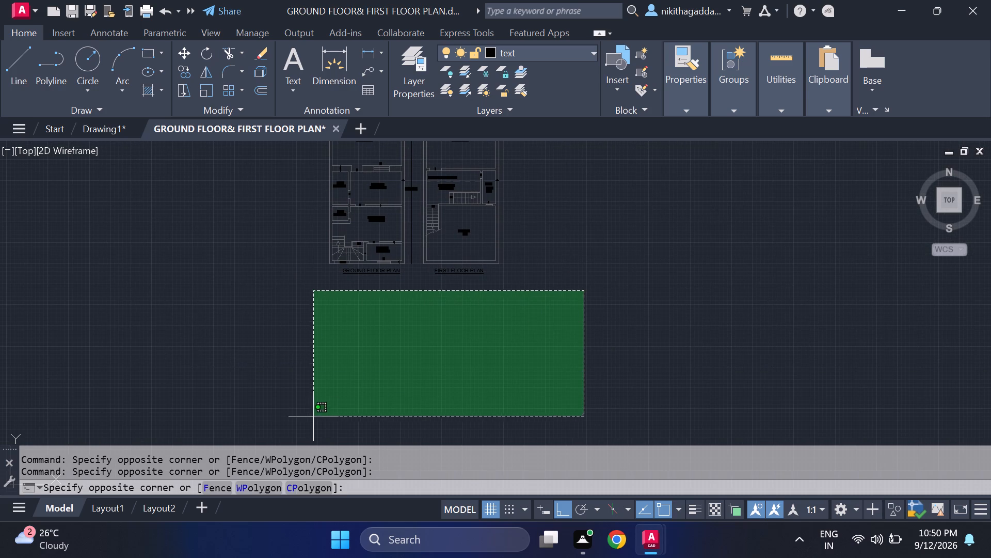
pyautogui.click(186, 422)
pyautogui.moveTo(489, 318); pyautogui.dragTo(503, 359, button='middle')
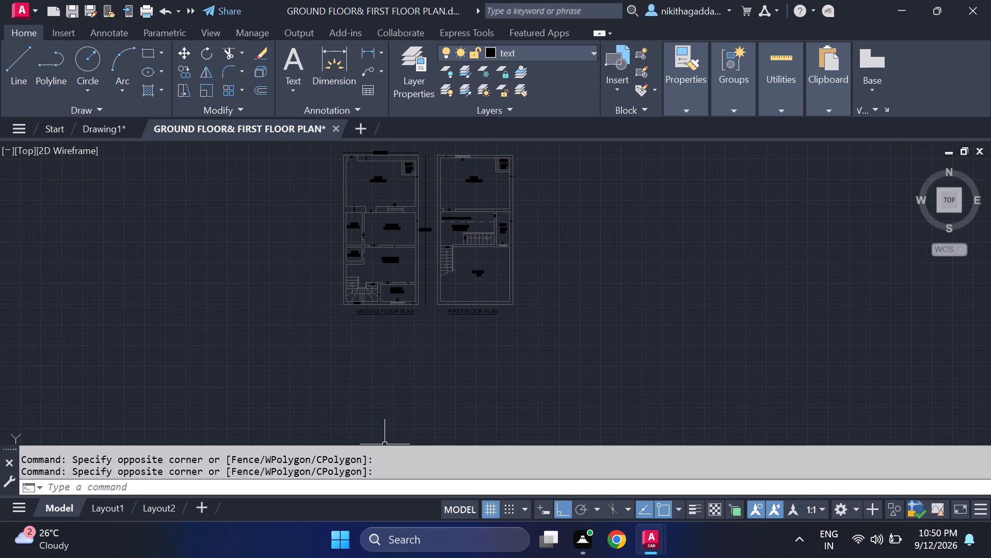
# Return to Layout1 and examine the sheet and its viewport boundary, leaving nothing selected.
pyautogui.click(106, 504)
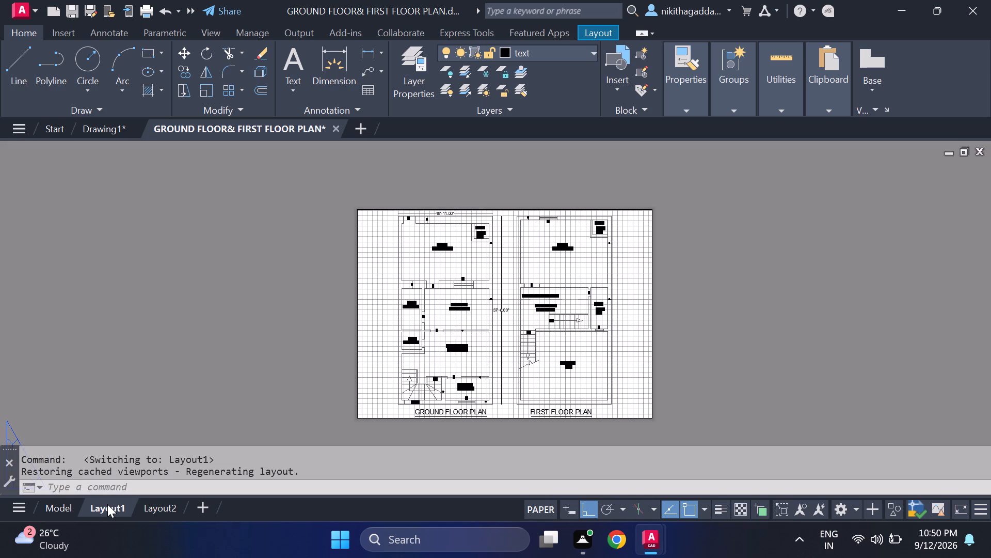
pyautogui.scroll(1, 372, 332)
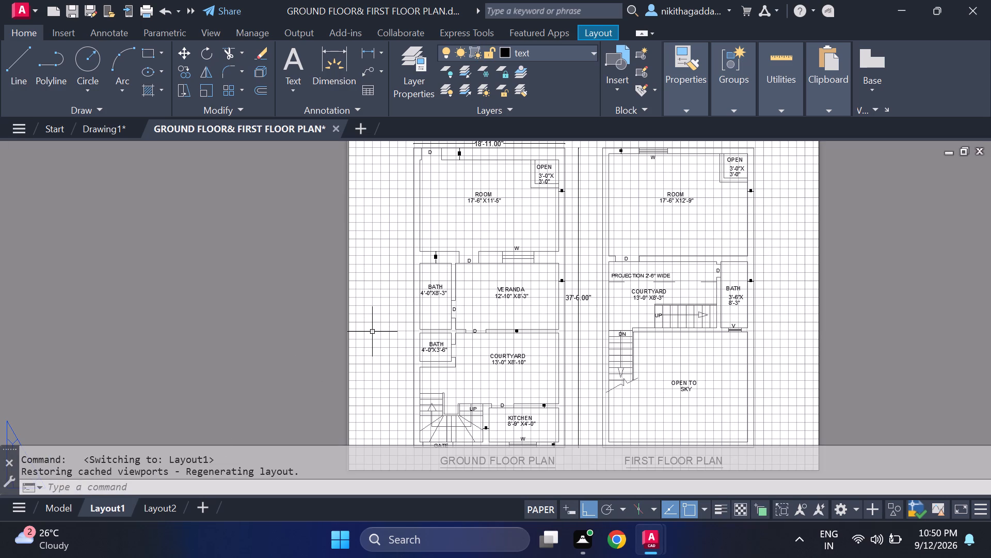
pyautogui.moveTo(372, 332); pyautogui.dragTo(374, 351, button='middle')
pyautogui.moveTo(376, 326); pyautogui.dragTo(367, 330)
pyautogui.click(264, 389)
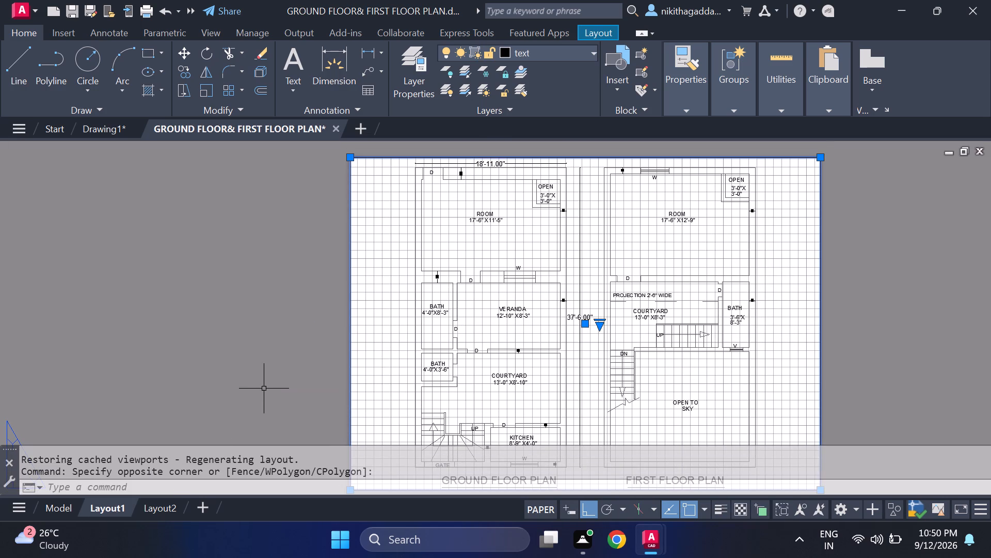
pyautogui.scroll(-2, 293, 352)
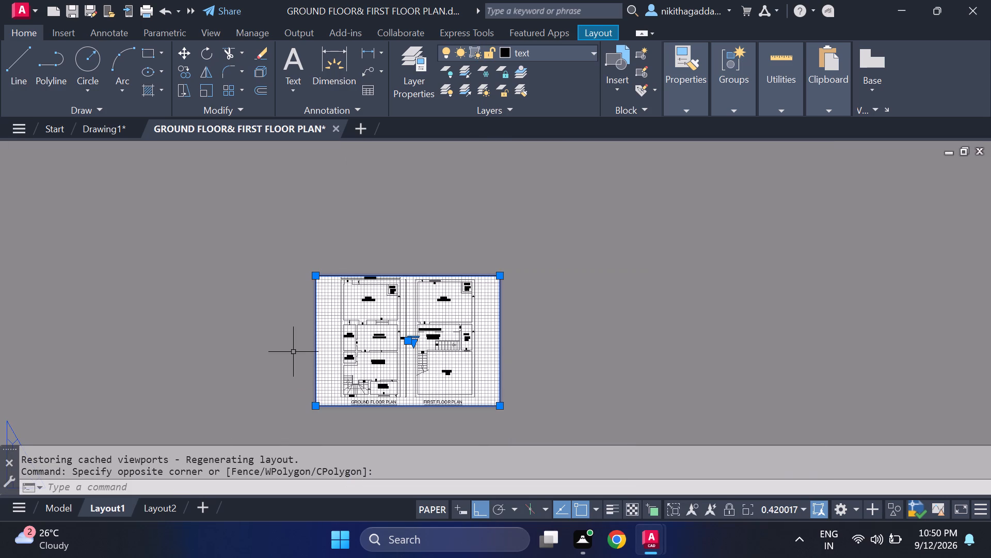
pyautogui.scroll(1, 293, 344)
pyautogui.press('Escape')
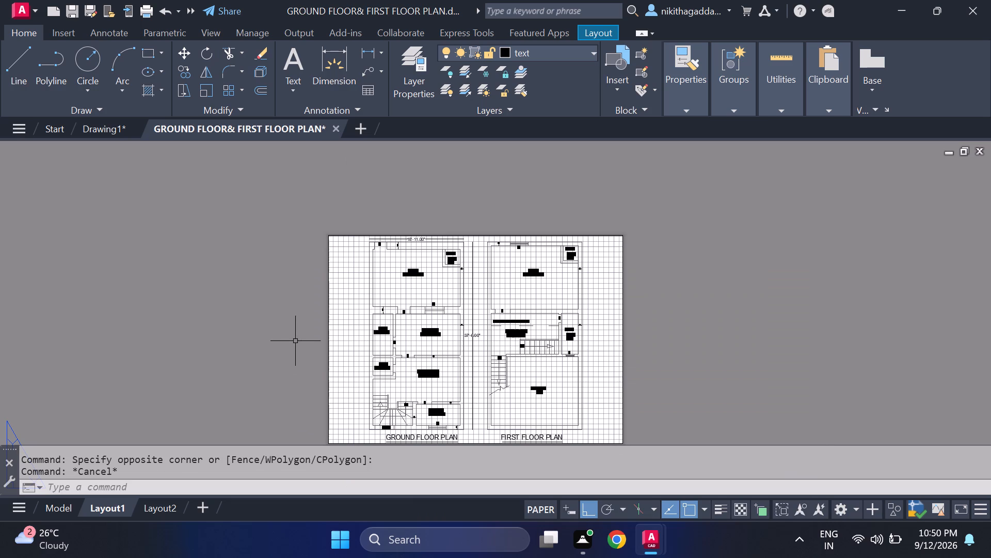
# Preview the Layout1 plot with DWG To PDF.pc3, inspect the rooms, labels and stairs of both plans, and close the preview.
pyautogui.rightClick(118, 506)
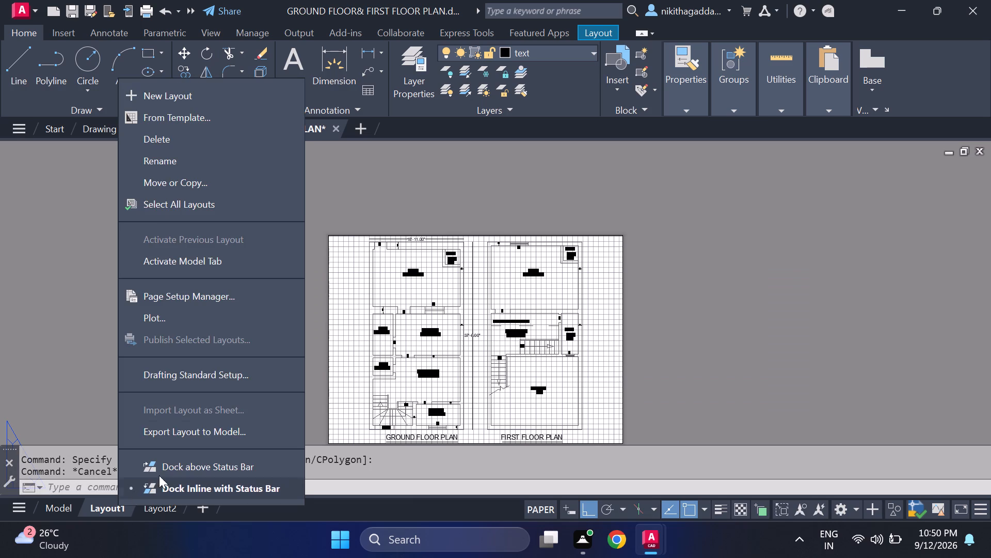
pyautogui.click(206, 317)
pyautogui.click(388, 295)
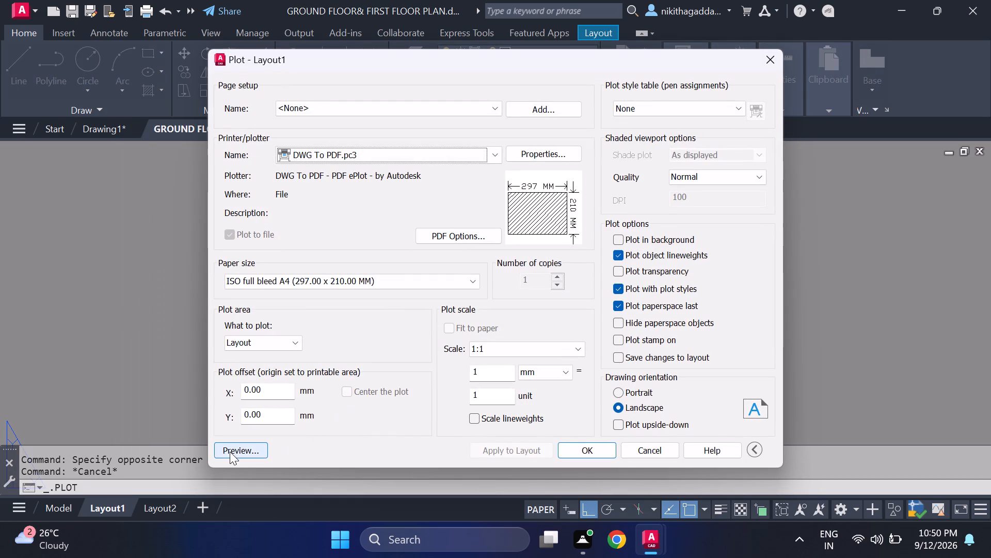
pyautogui.moveTo(233, 445); pyautogui.dragTo(238, 445)
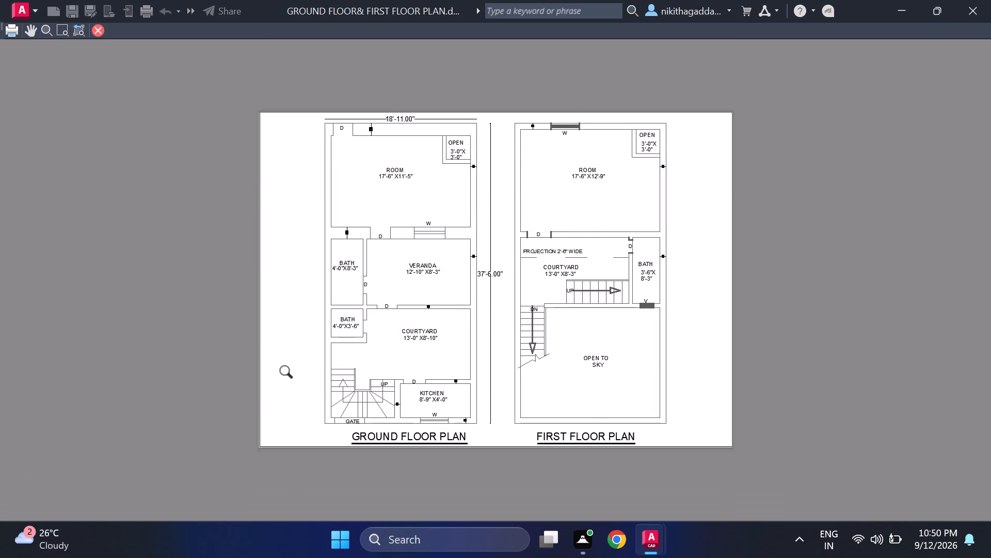
pyautogui.scroll(1, 290, 375)
pyautogui.scroll(-1, 290, 378)
pyautogui.scroll(1, 290, 378)
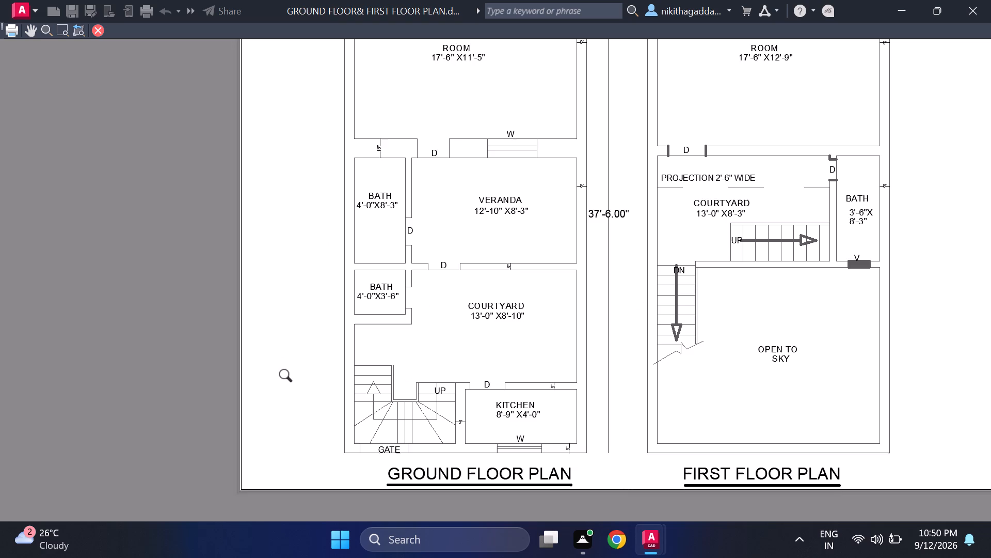
pyautogui.moveTo(290, 378); pyautogui.dragTo(95, 414, button='middle')
pyautogui.scroll(2, 96, 411)
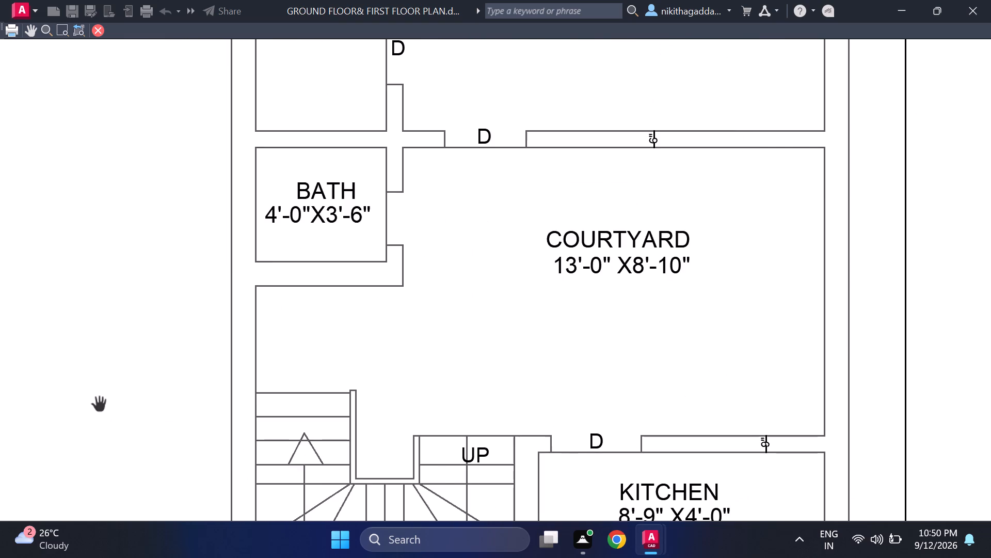
pyautogui.scroll(-3, 100, 405)
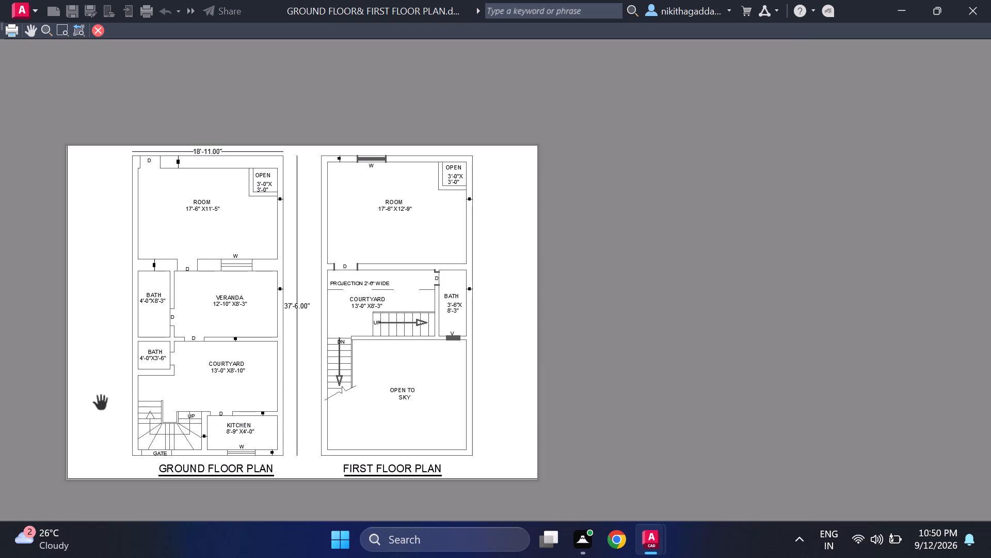
pyautogui.moveTo(101, 404); pyautogui.dragTo(170, 411, button='middle')
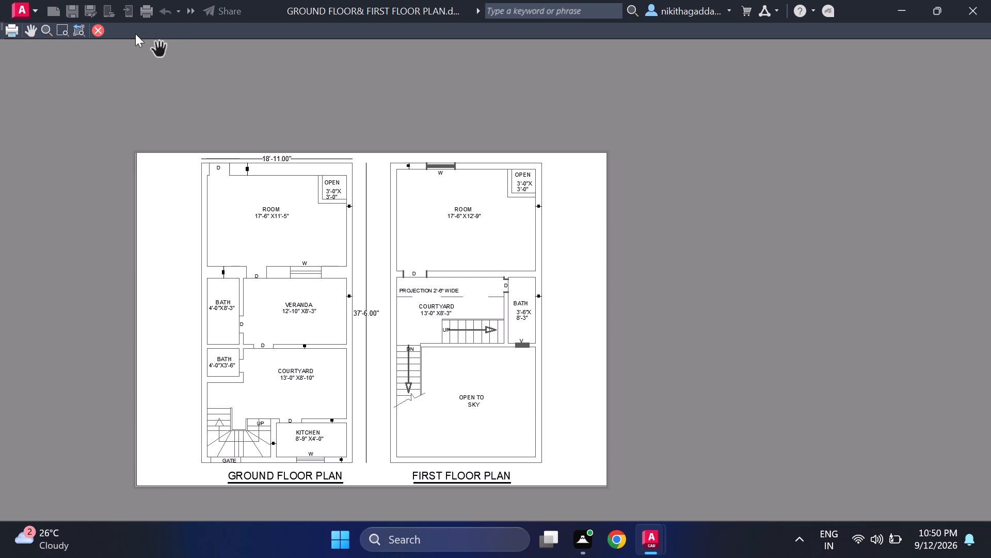
pyautogui.click(99, 28)
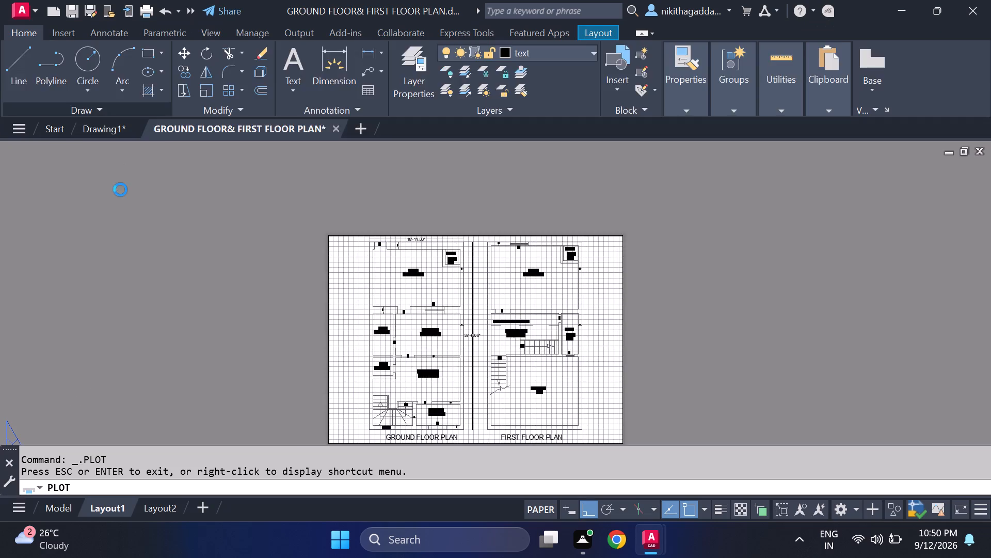
# Plot Layout1 to PDF, saving it as GROUND FLOOR& FIRST FLOOR PLAN-Layout1.pdf in the Documents folder.
pyautogui.click(580, 448)
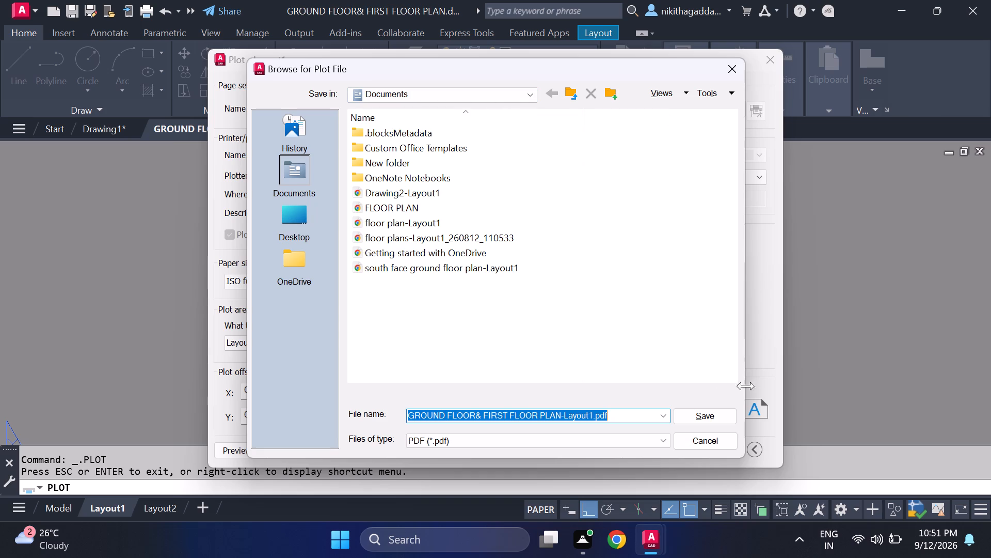
pyautogui.click(708, 416)
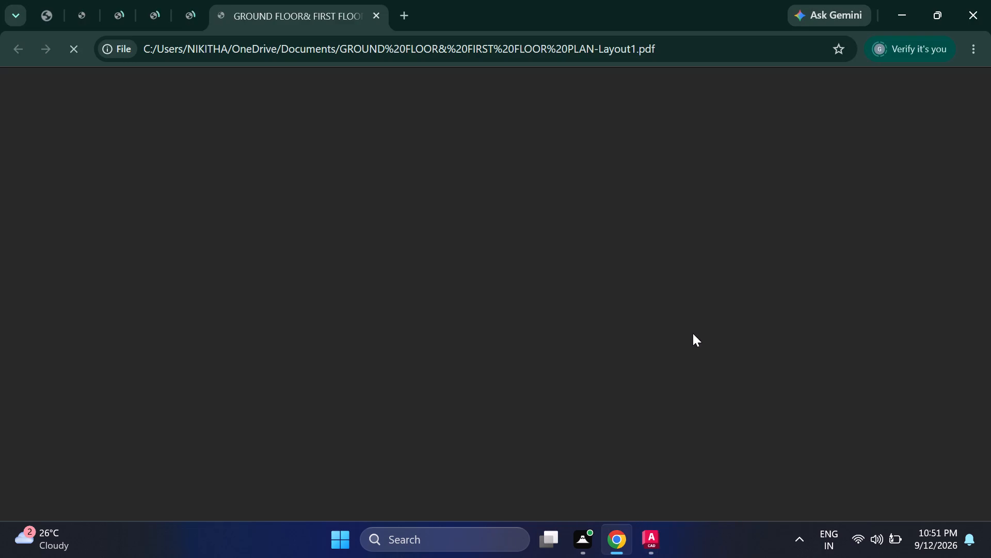
# Review the plotted PDF in Chrome from the top dimension down to the plan titles, and close the browser.
pyautogui.scroll(-4, 797, 258)
pyautogui.scroll(3, 788, 300)
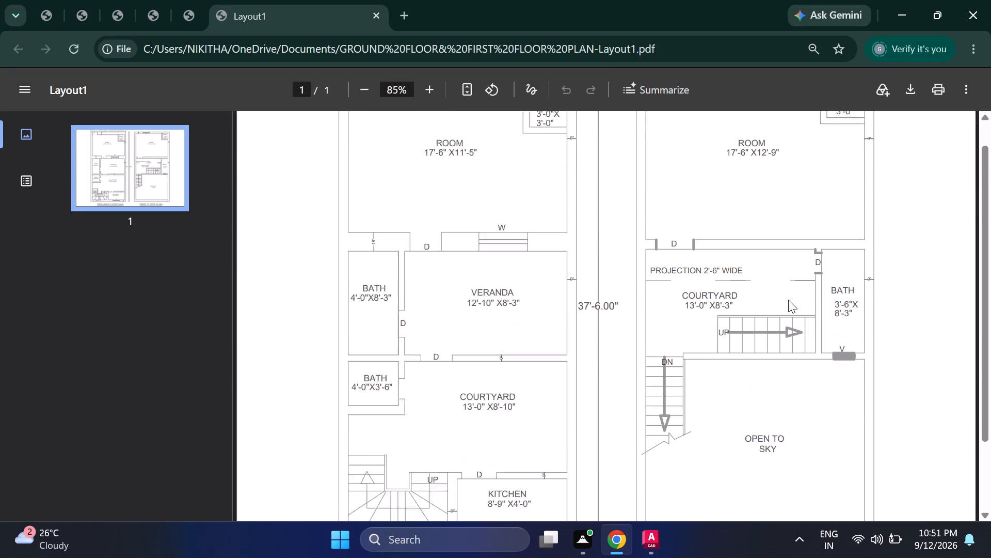
pyautogui.scroll(7, 788, 300)
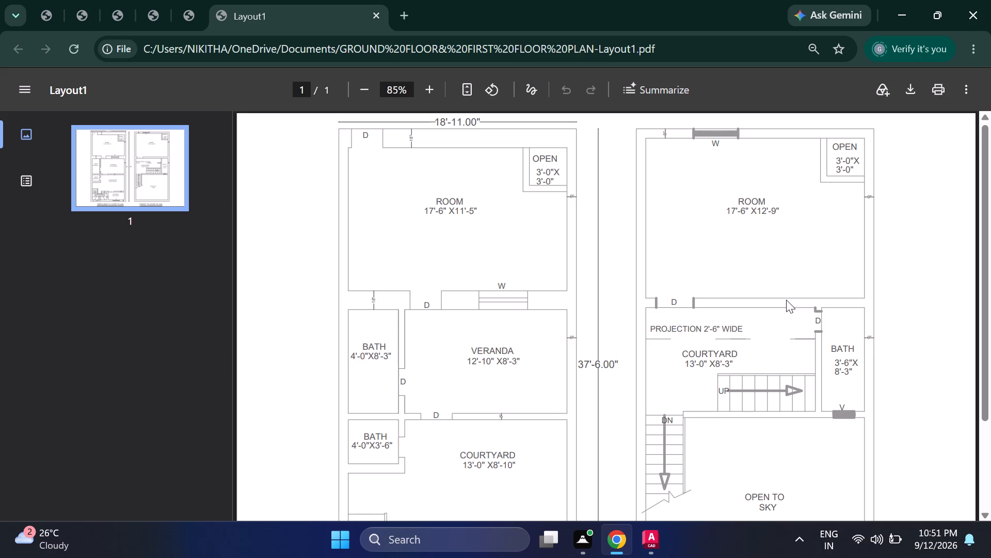
pyautogui.scroll(-5, 786, 300)
pyautogui.scroll(3, 784, 302)
pyautogui.scroll(-2, 684, 277)
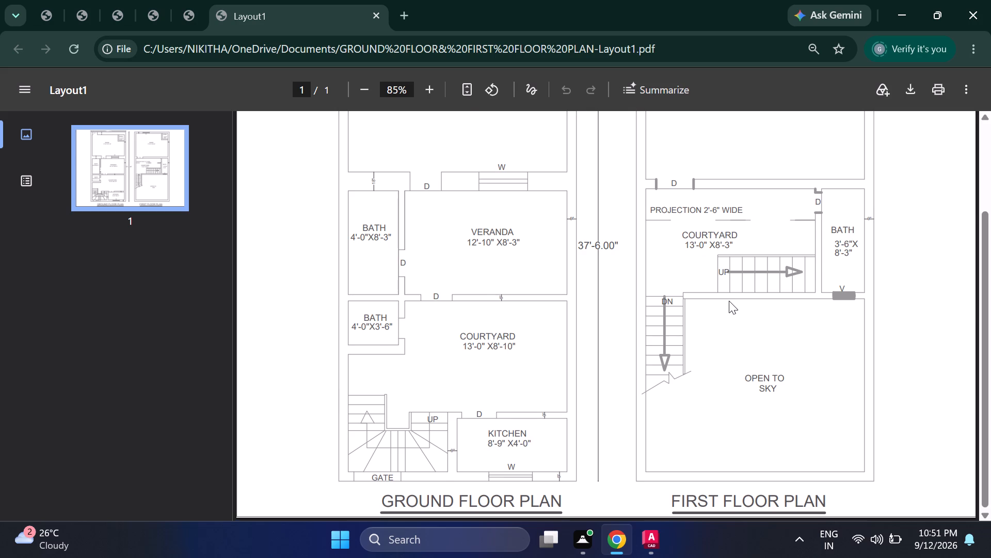
pyautogui.scroll(3, 729, 301)
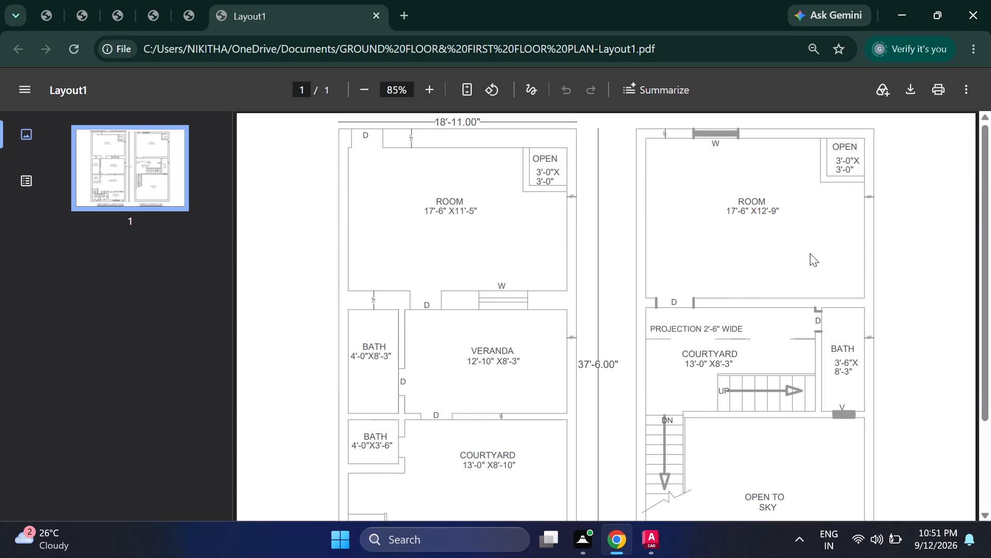
pyautogui.scroll(-2, 810, 253)
pyautogui.scroll(2, 810, 251)
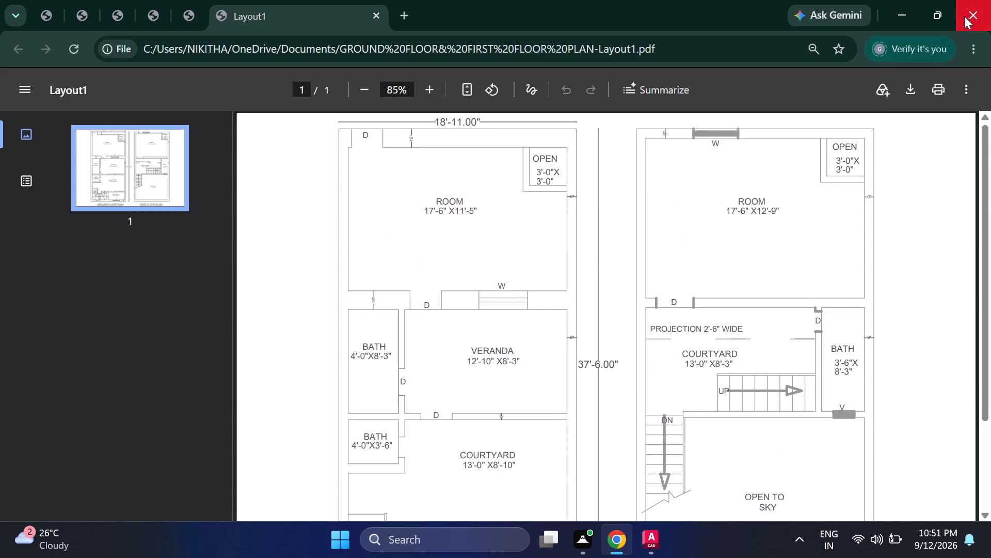
pyautogui.click(980, 8)
# Quit AutoCAD, saving the changes to GROUND FLOOR& FIRST FLOOR PLAN.dwg and discarding those to Drawing1.dwg.
pyautogui.click(979, 8)
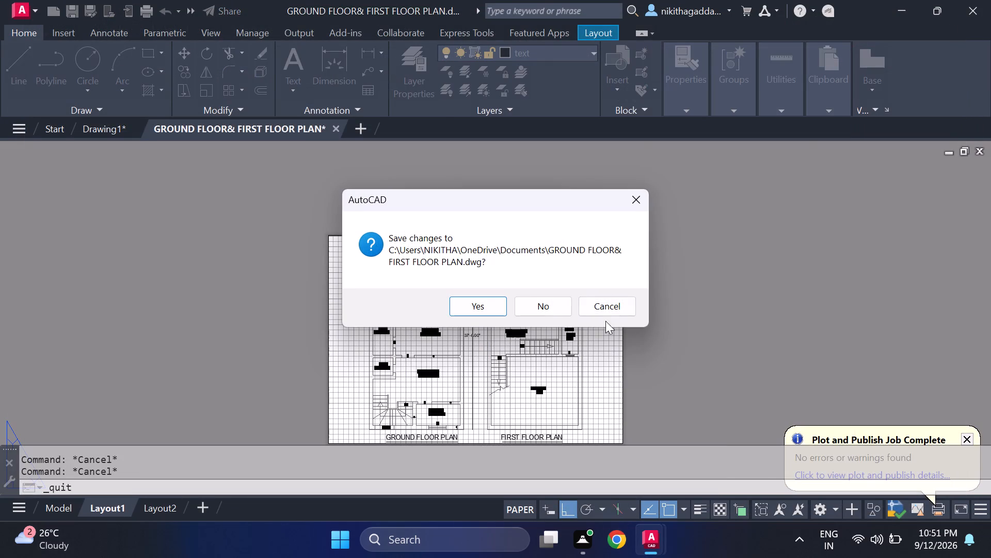
pyautogui.click(486, 304)
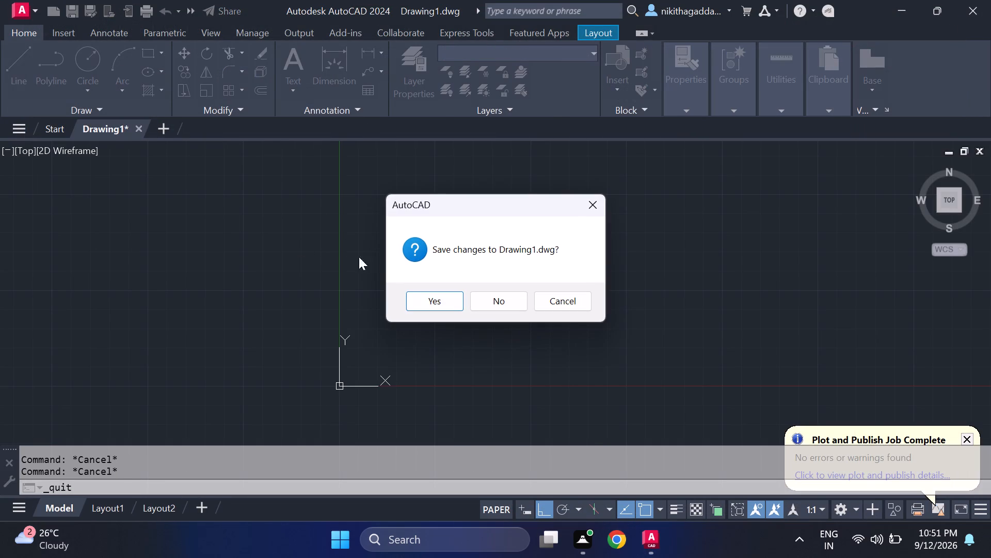
pyautogui.click(494, 302)
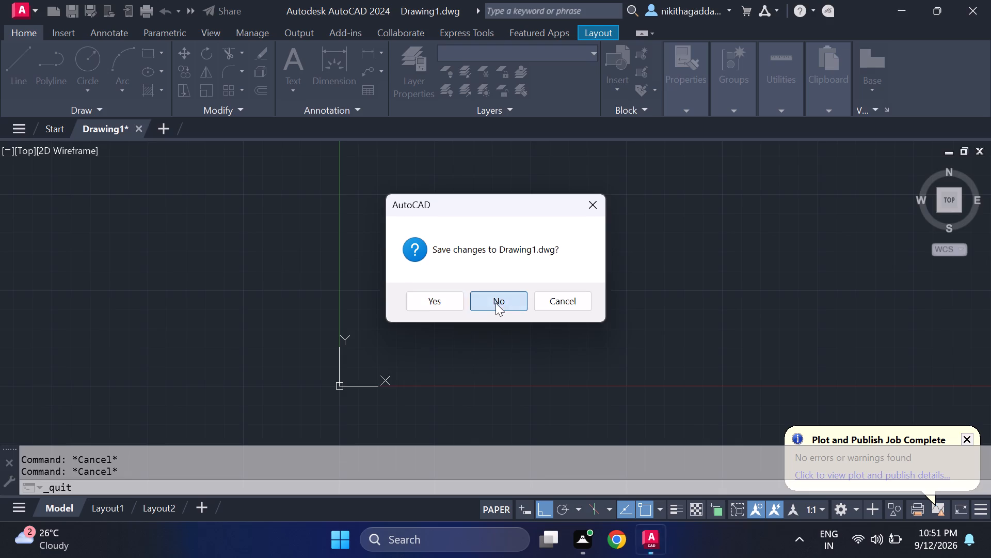